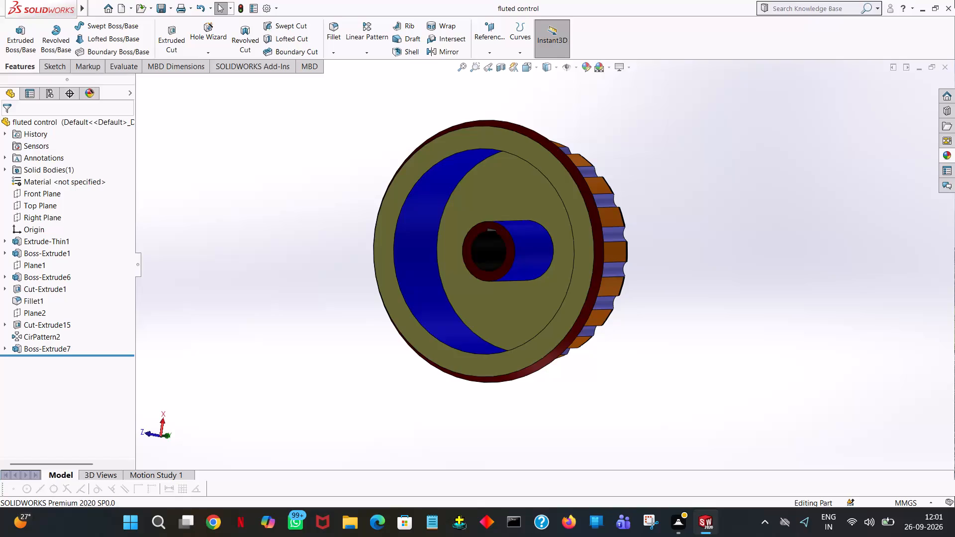
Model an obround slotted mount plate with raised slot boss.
Close SOLIDWORKS along with the open fluted control part.
click(951, 8)
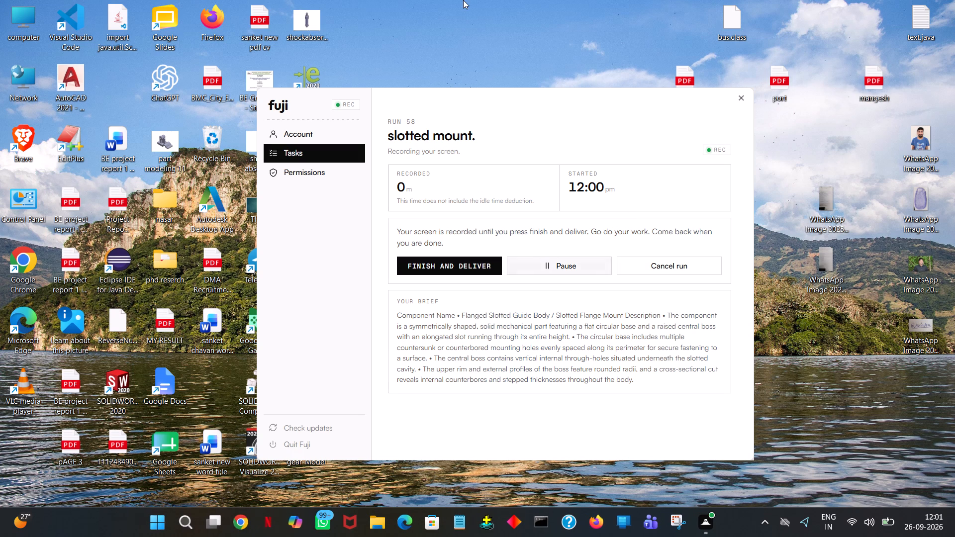
Launch SOLIDWORKS 2020 again from its desktop shortcut.
right_click(462, 0)
click(516, 51)
double_click(124, 396)
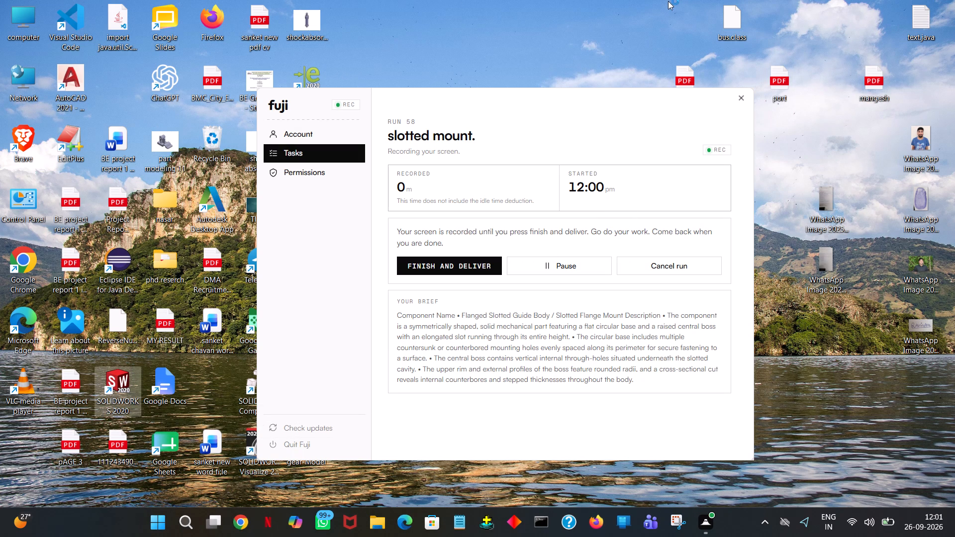
right_click(455, 0)
click(491, 55)
right_click(468, 0)
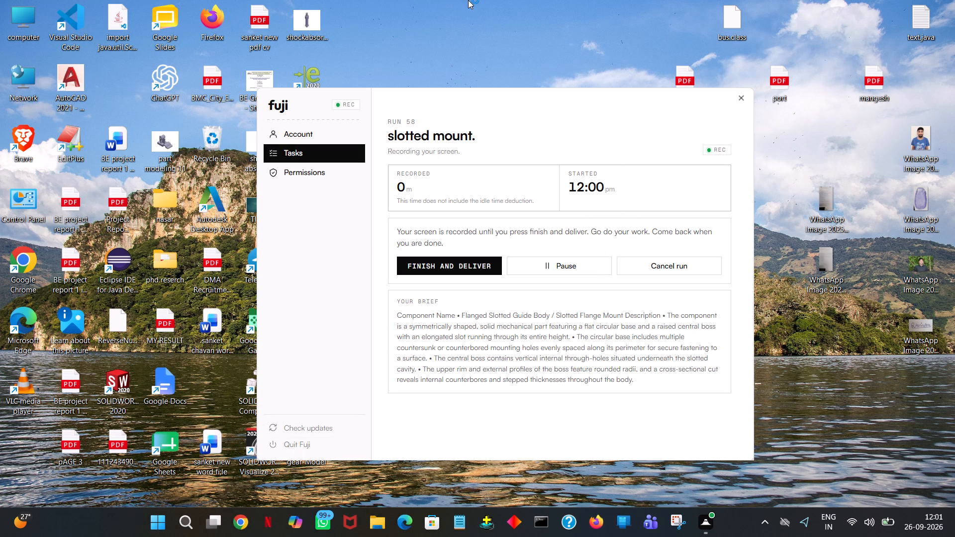
click(519, 47)
click(112, 402)
double_click(112, 397)
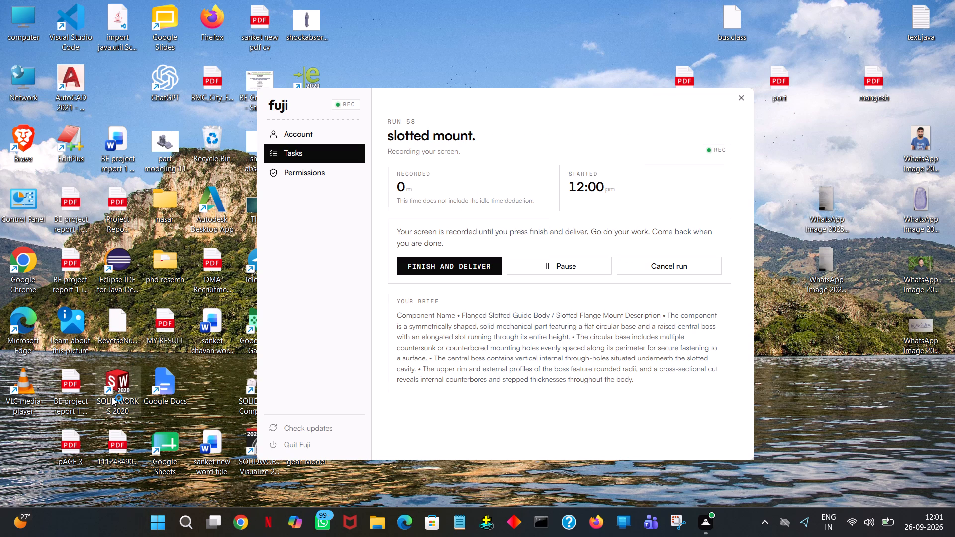
right_click(508, 0)
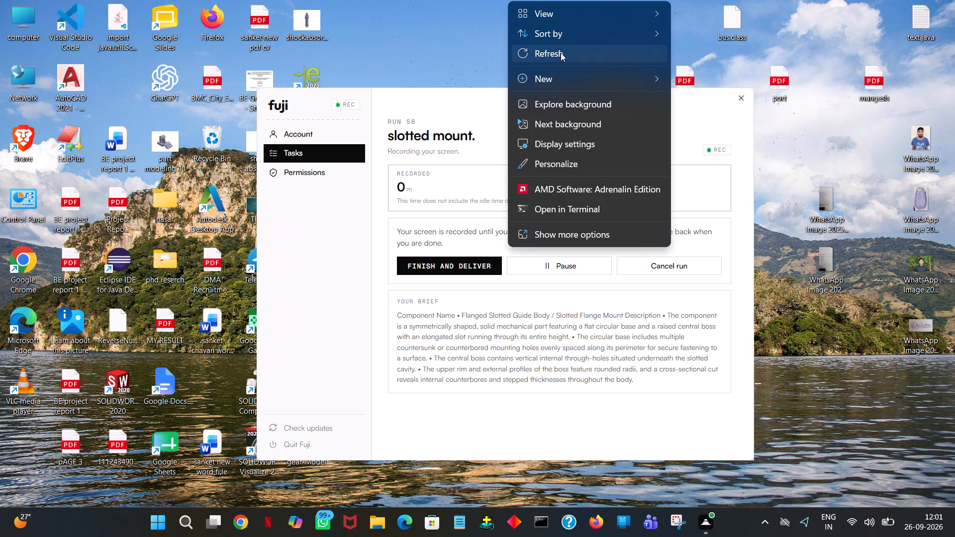
click(561, 53)
double_click(126, 395)
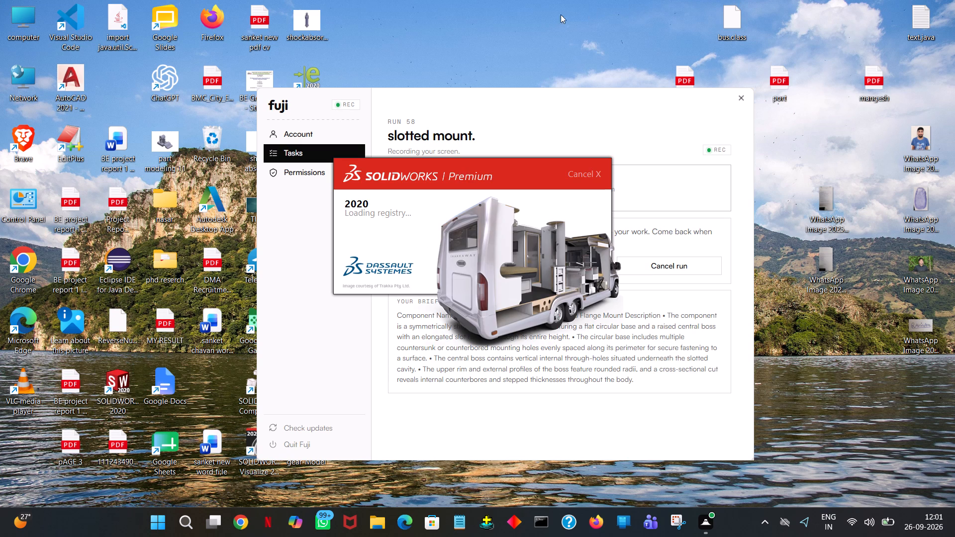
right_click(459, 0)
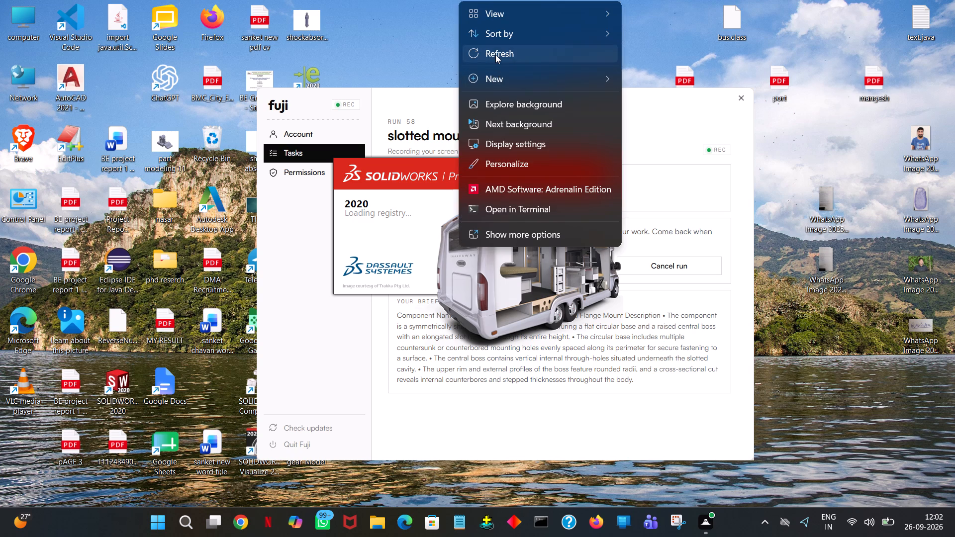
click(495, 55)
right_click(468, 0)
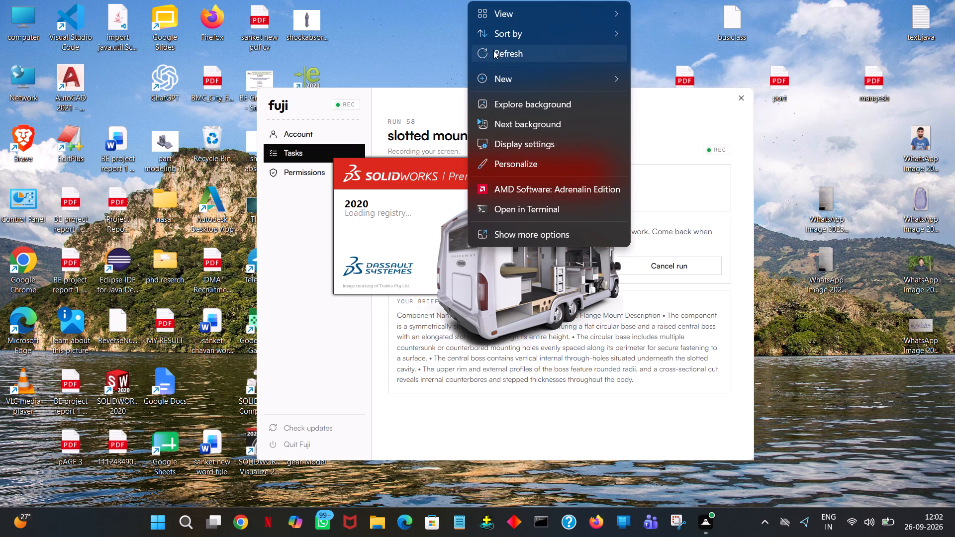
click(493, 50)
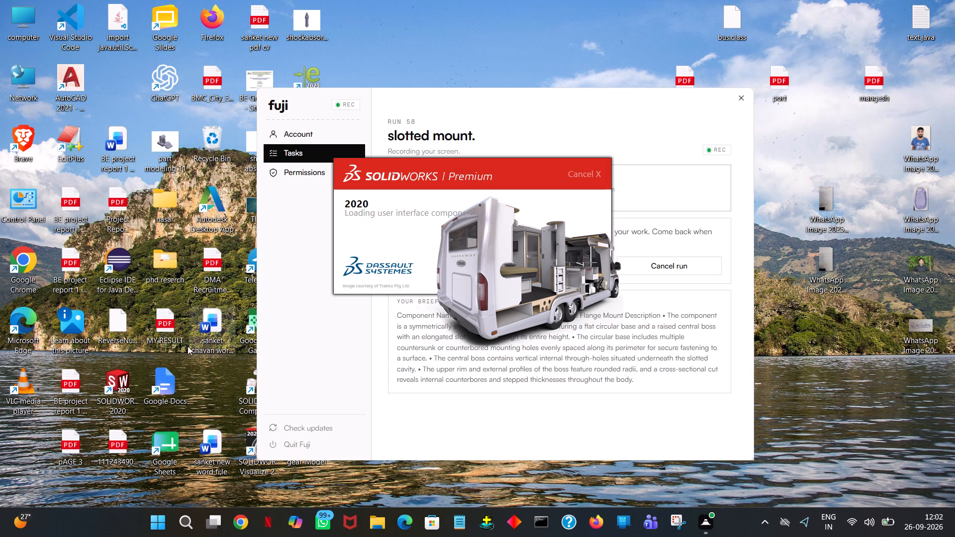
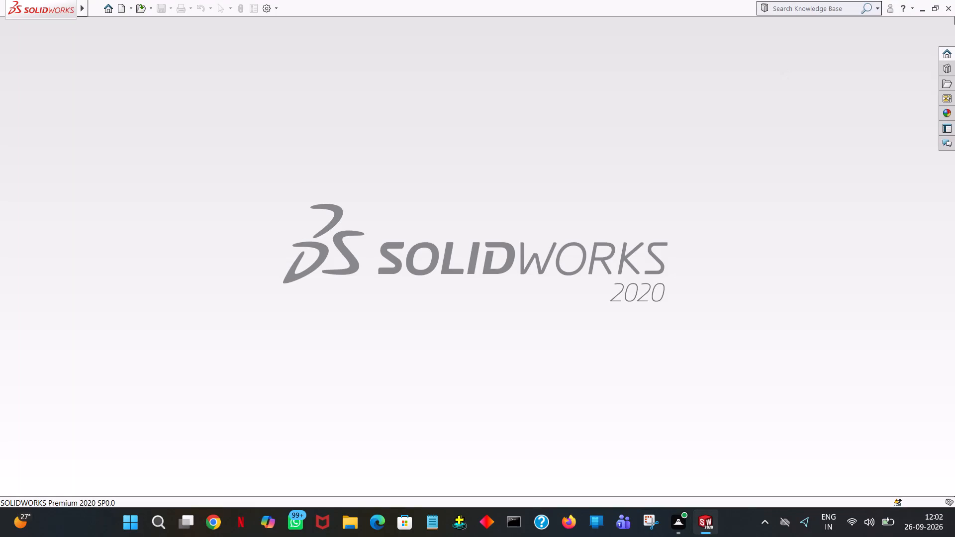
Close the SOLIDWORKS 2020 session that has no document open.
click(954, 9)
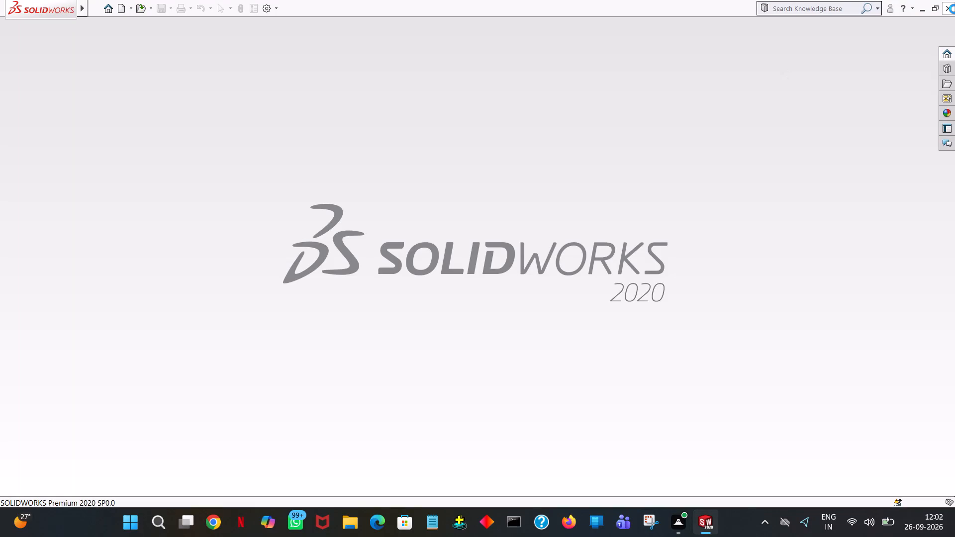
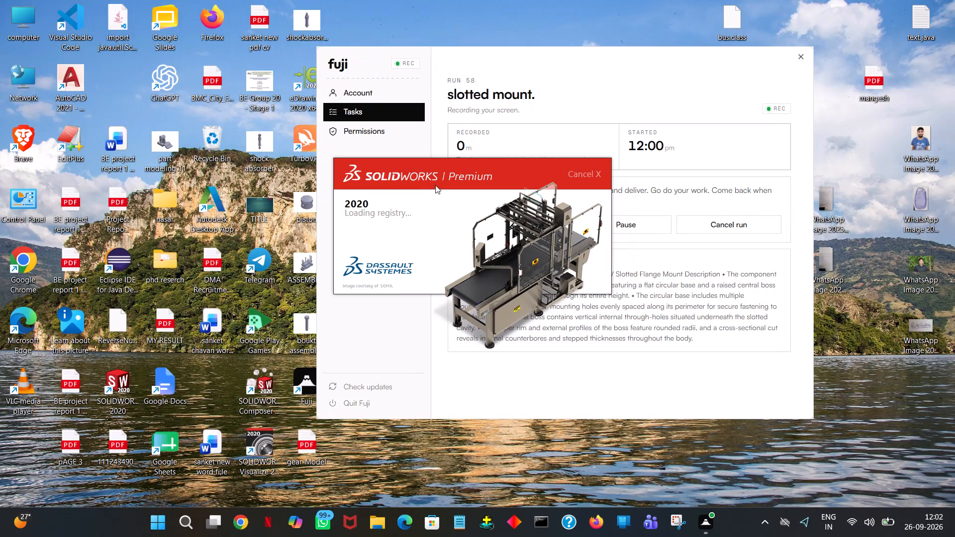
Create a new part document in the freshly launched SOLIDWORKS 2020 session.
drag(415, 174, 446, 41)
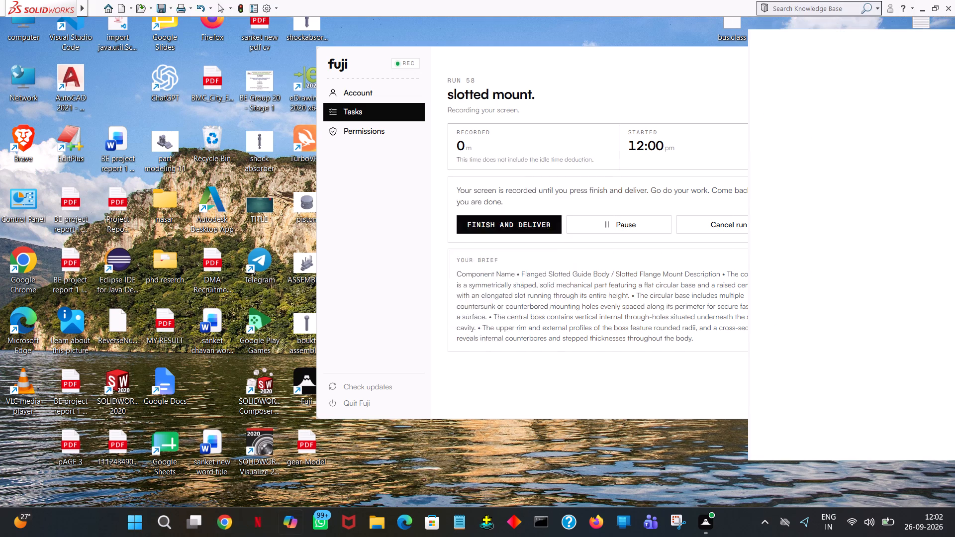
double_click(267, 141)
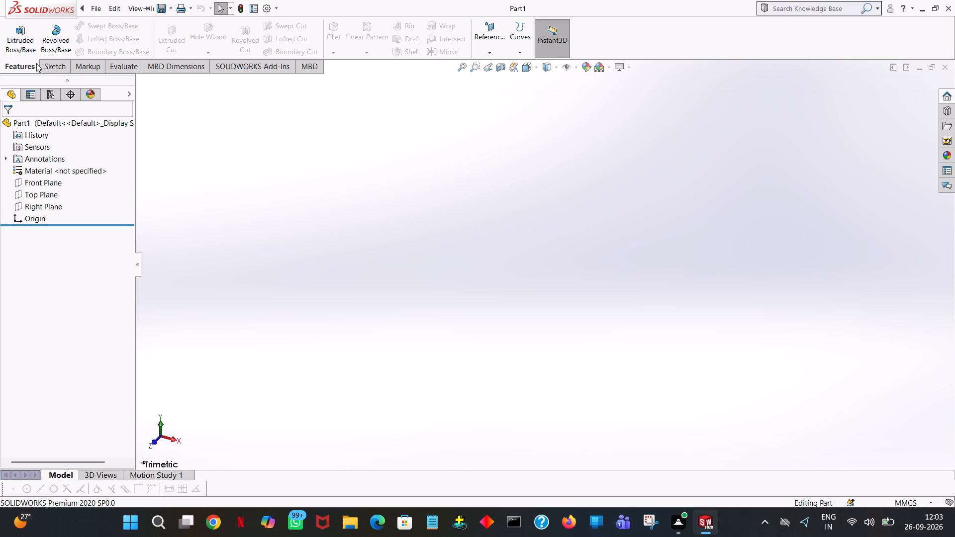
Start a sketch on the Top Plane.
click(47, 195)
click(53, 173)
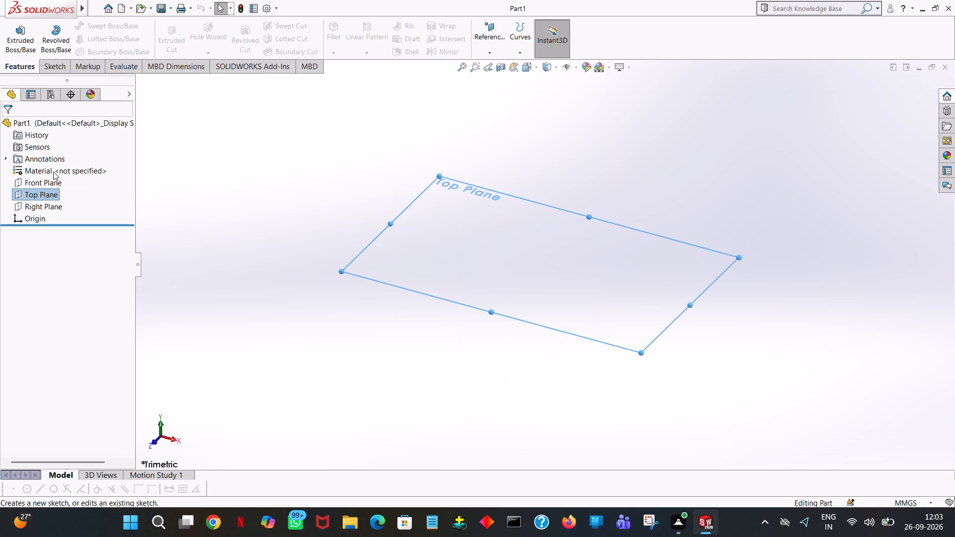
click(31, 193)
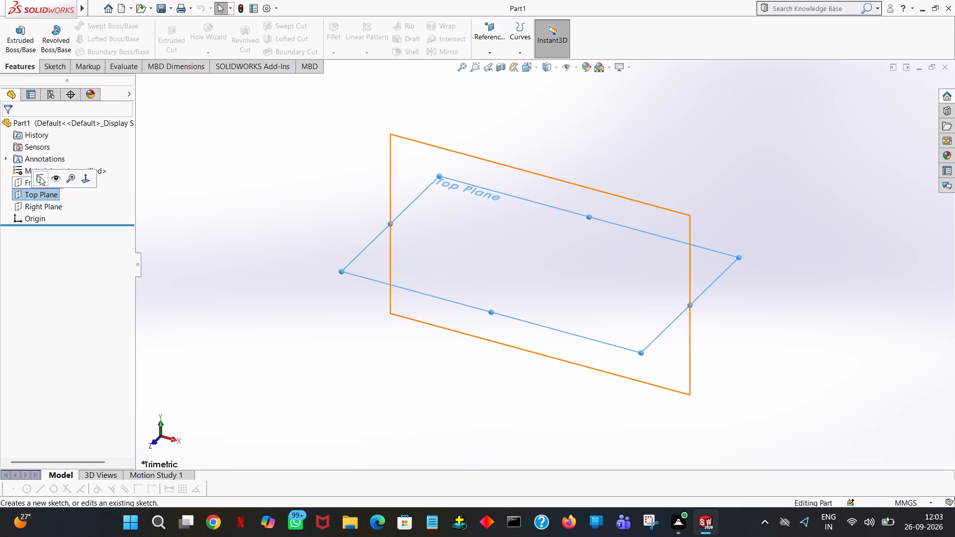
click(40, 177)
Sketch a vertical line upward from the origin with a length of 124/2 mm.
click(95, 23)
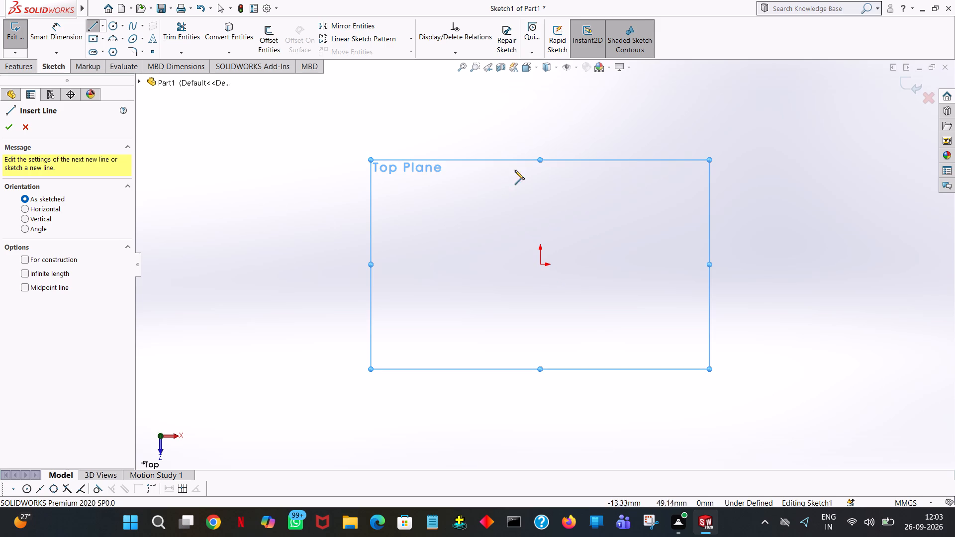
click(540, 264)
click(541, 116)
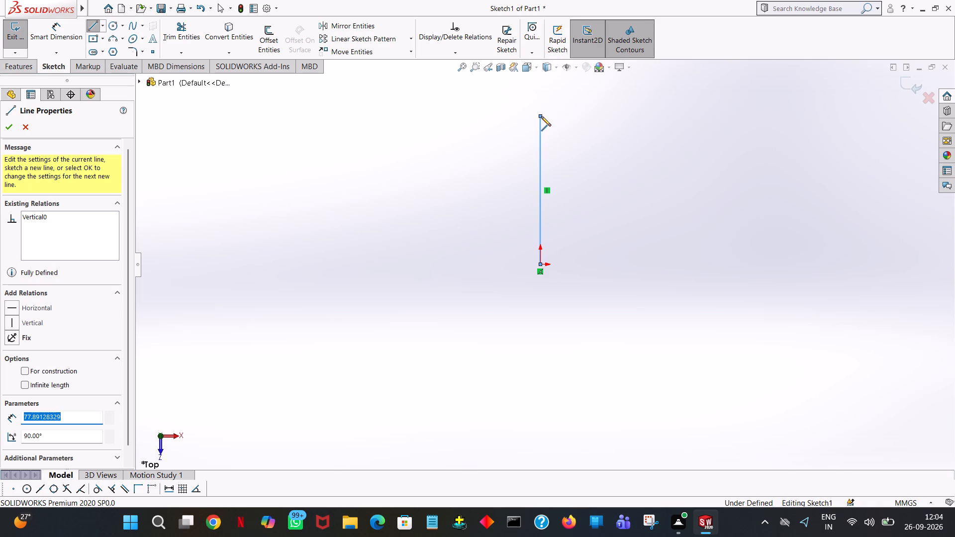
text(124/2)
key(Return)
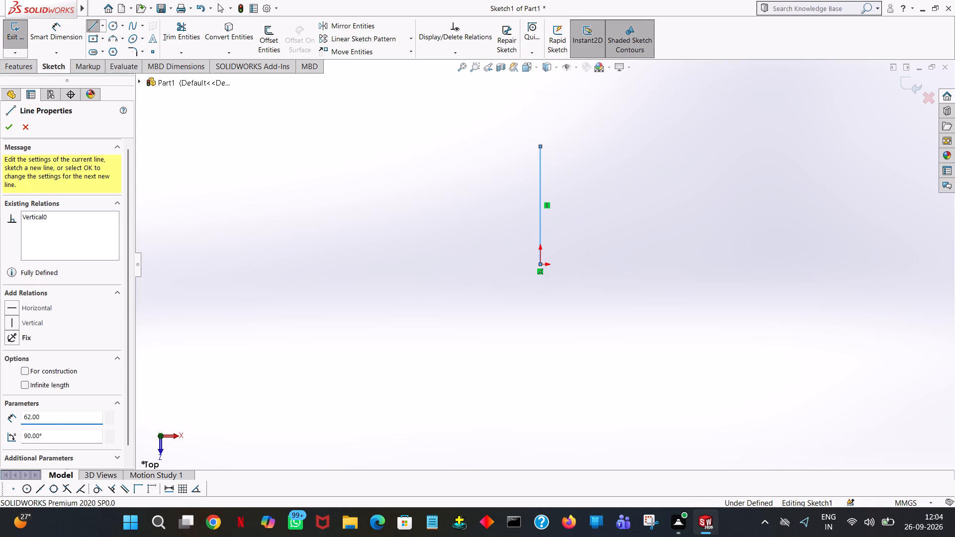
right_click(541, 116)
click(576, 129)
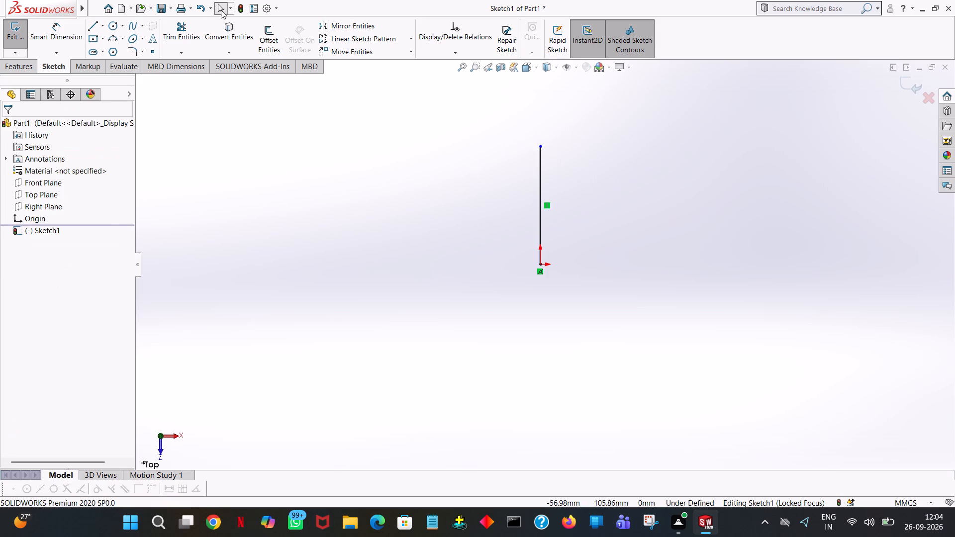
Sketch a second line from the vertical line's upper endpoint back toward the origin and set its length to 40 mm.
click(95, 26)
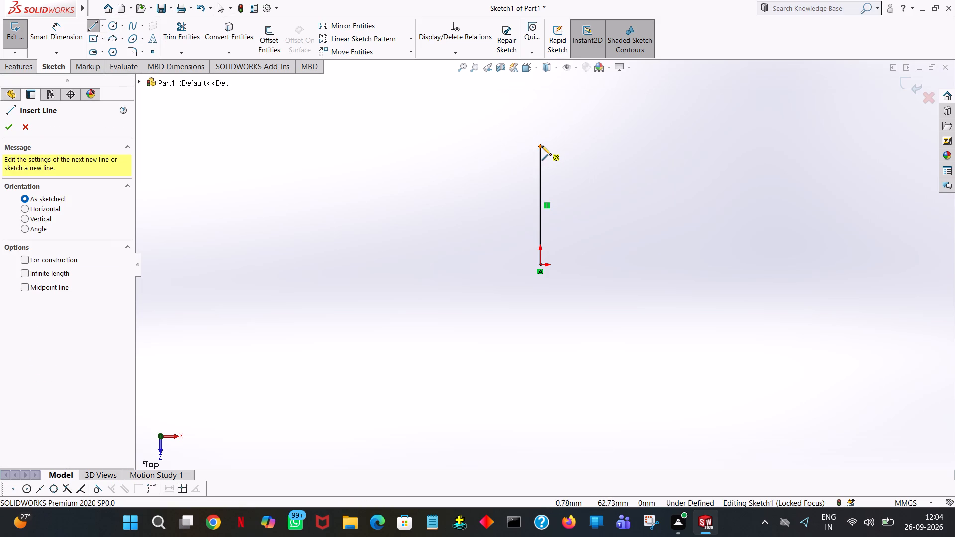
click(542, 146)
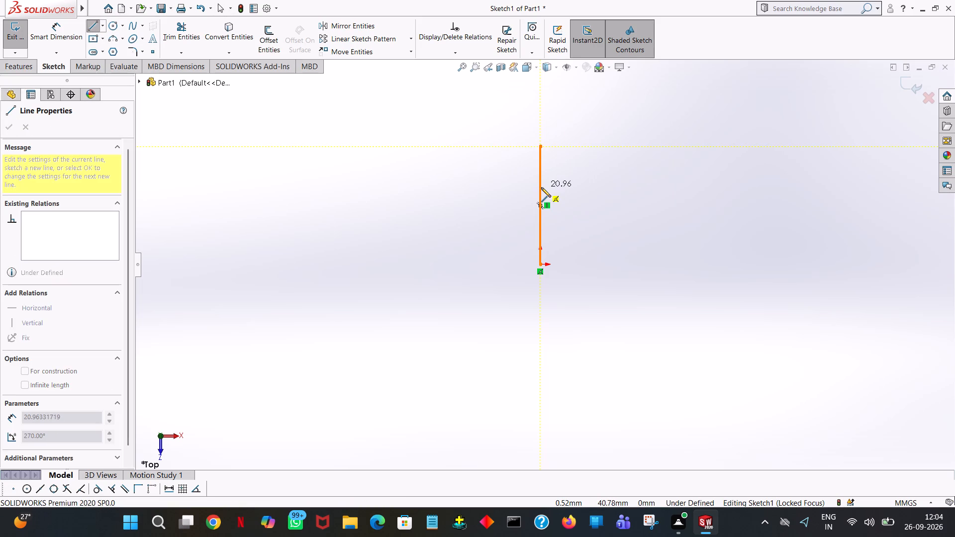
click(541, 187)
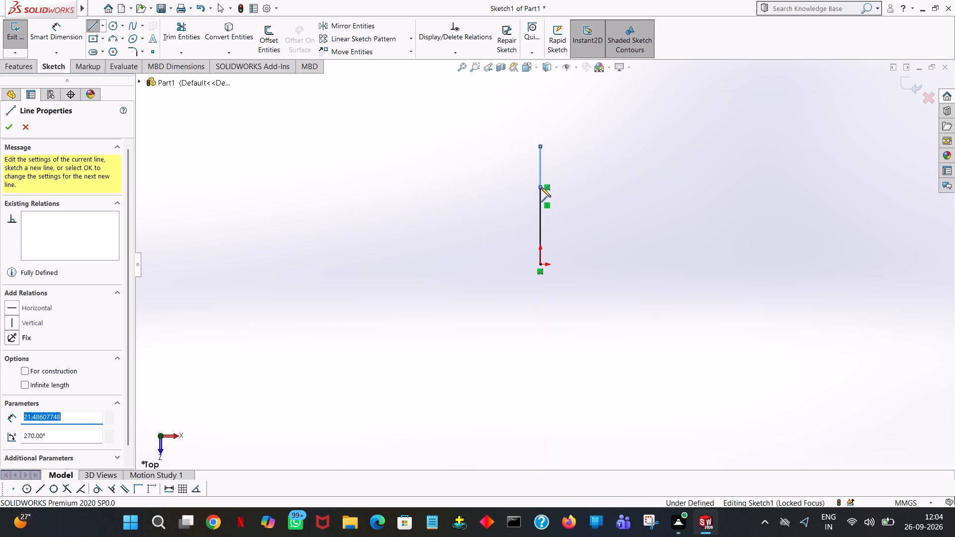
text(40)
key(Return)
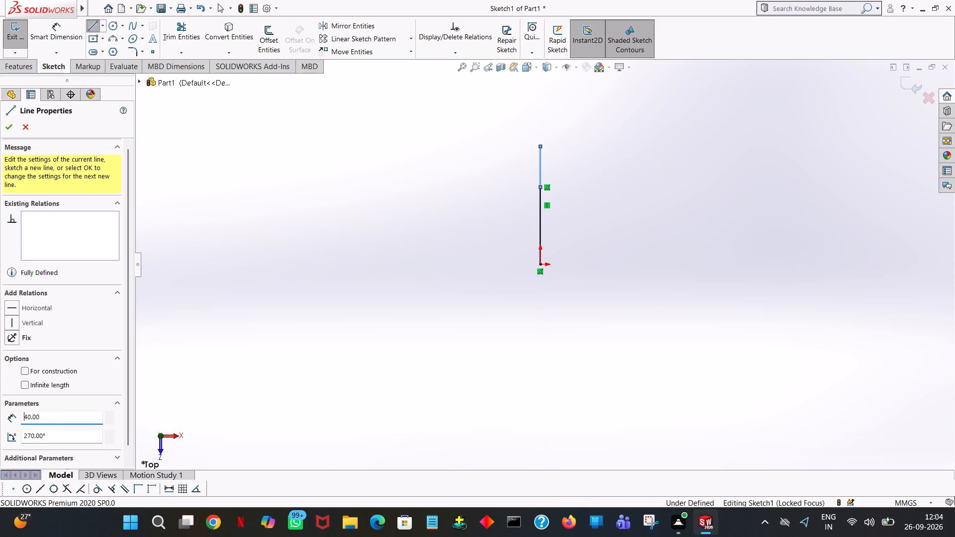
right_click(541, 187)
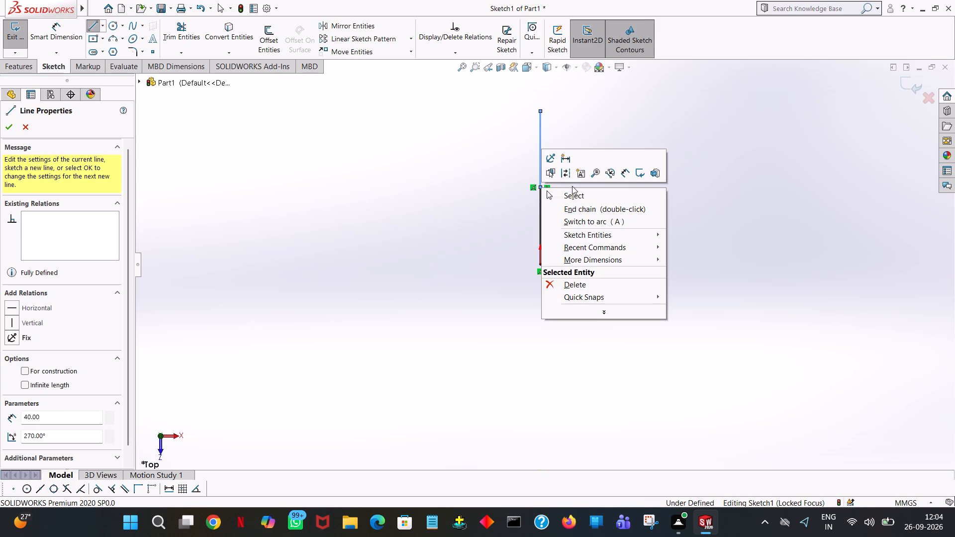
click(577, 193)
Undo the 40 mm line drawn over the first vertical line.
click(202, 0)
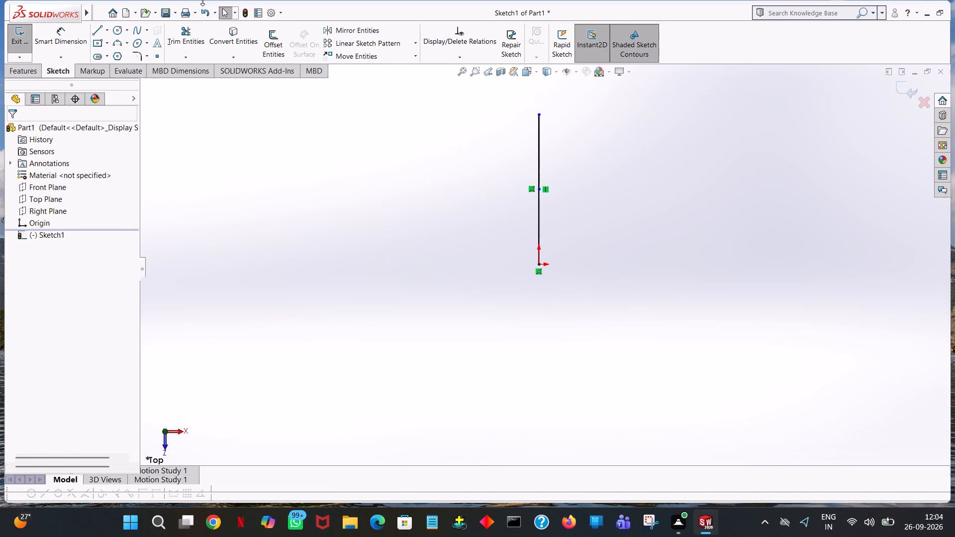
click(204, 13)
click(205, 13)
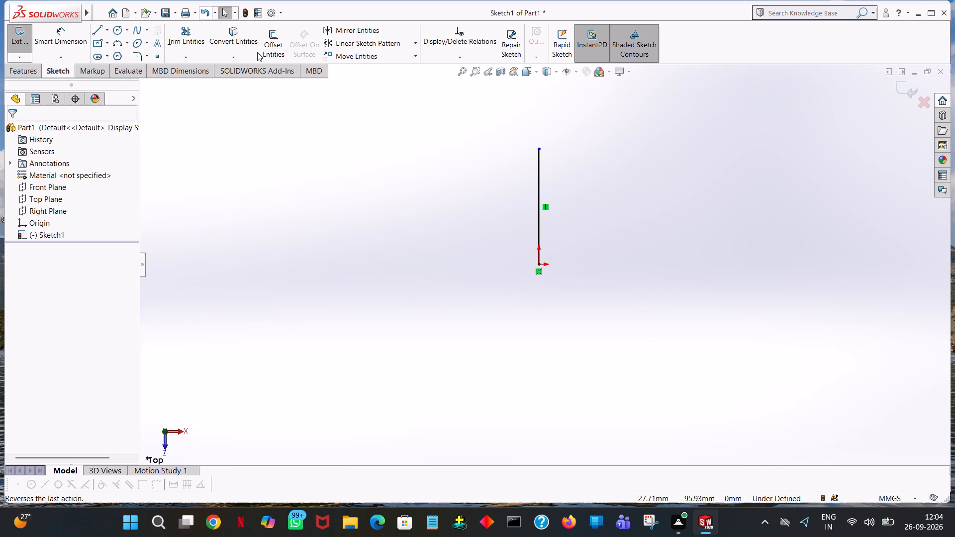
Set the vertical line's length to 62-40 mm.
click(540, 186)
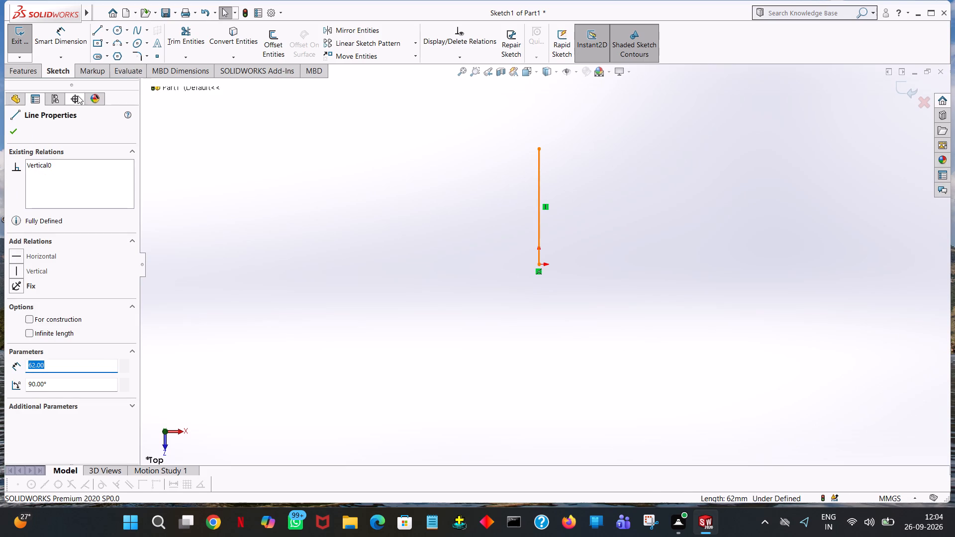
click(929, 9)
click(45, 363)
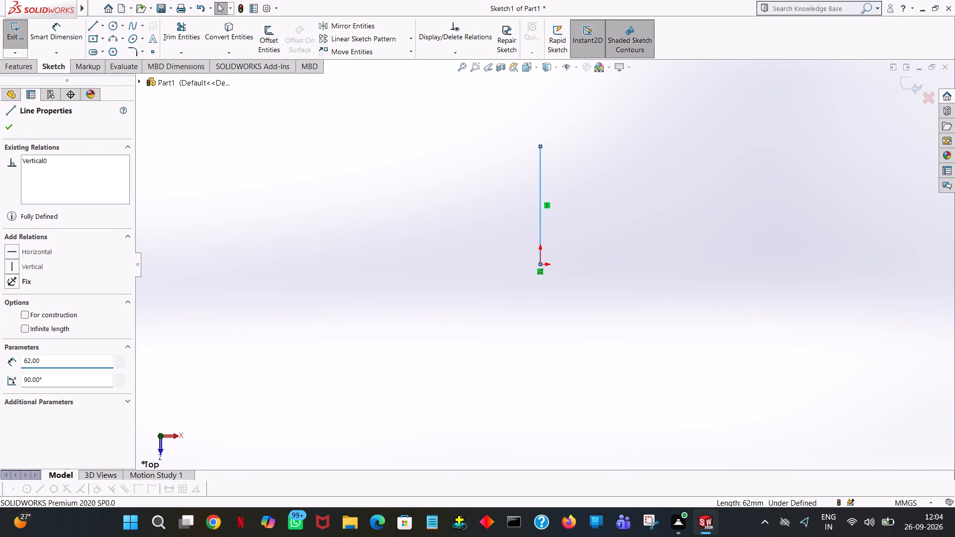
key(minus)
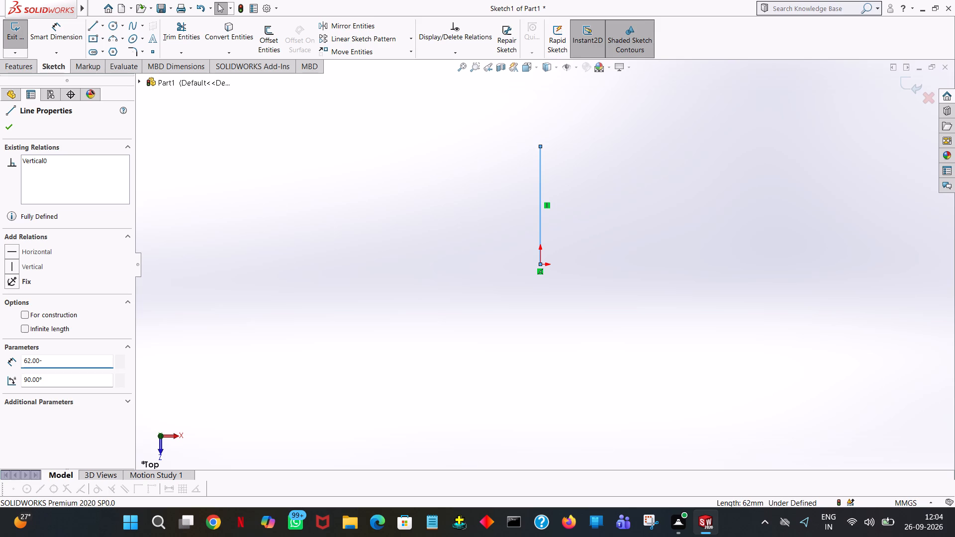
text(40)
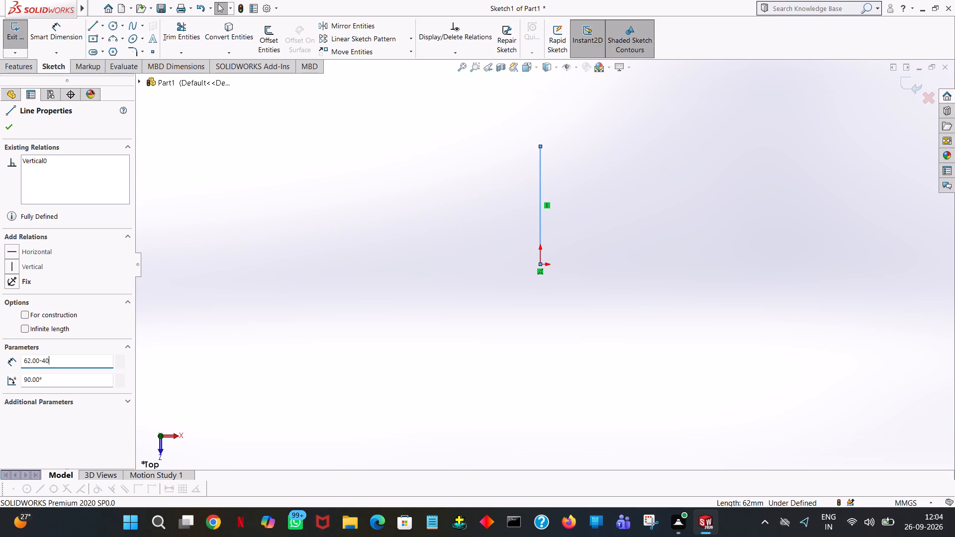
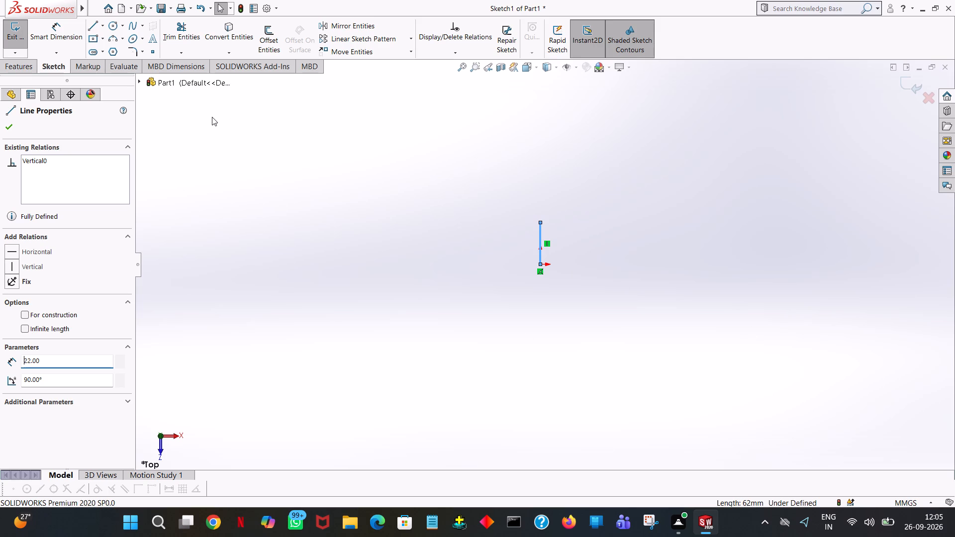
Sketch a circle centred on the vertical line's upper endpoint and set its radius to 40 mm.
click(111, 22)
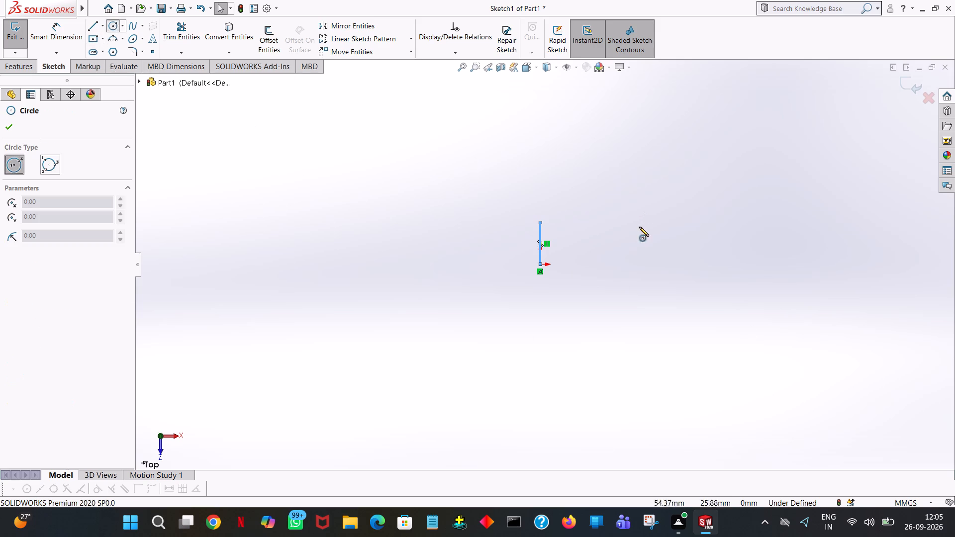
click(541, 220)
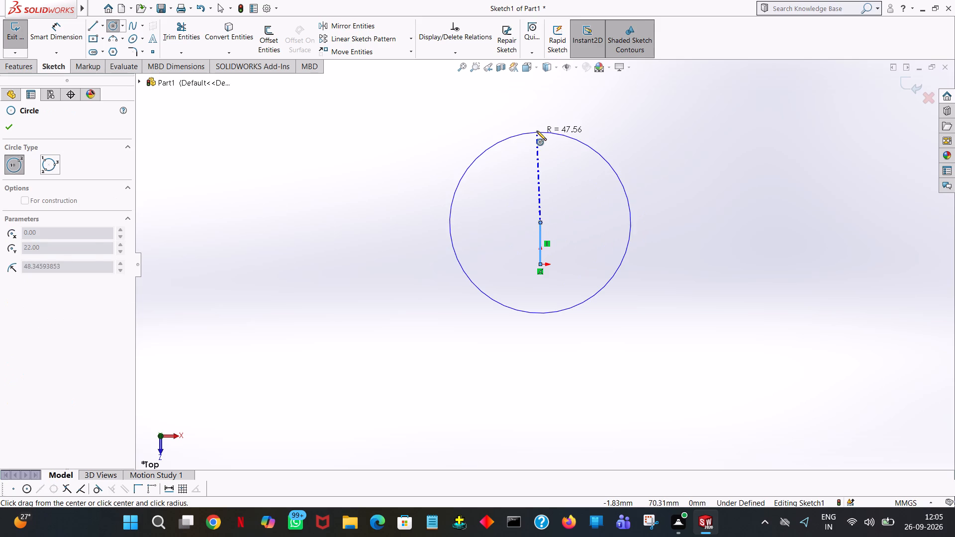
click(537, 131)
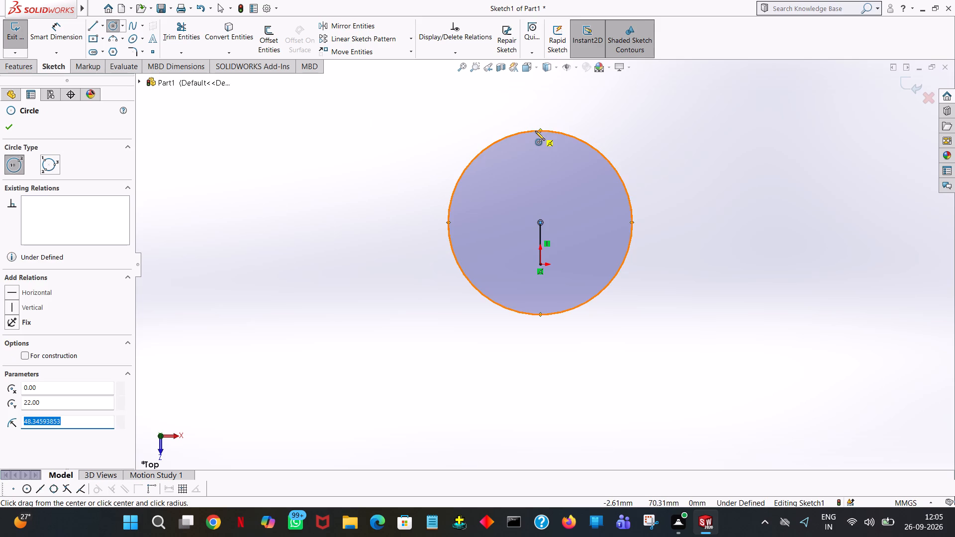
text(40)
key(Return)
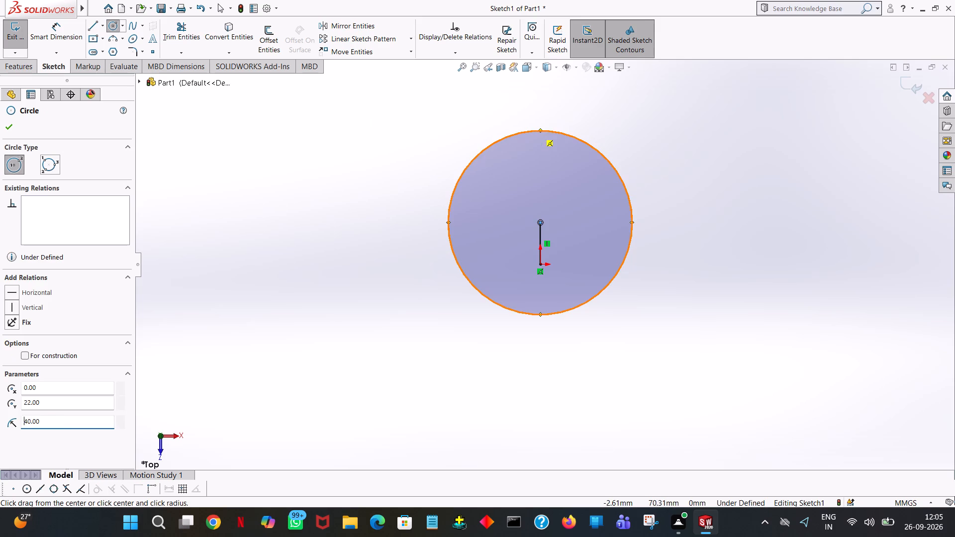
click(1, 122)
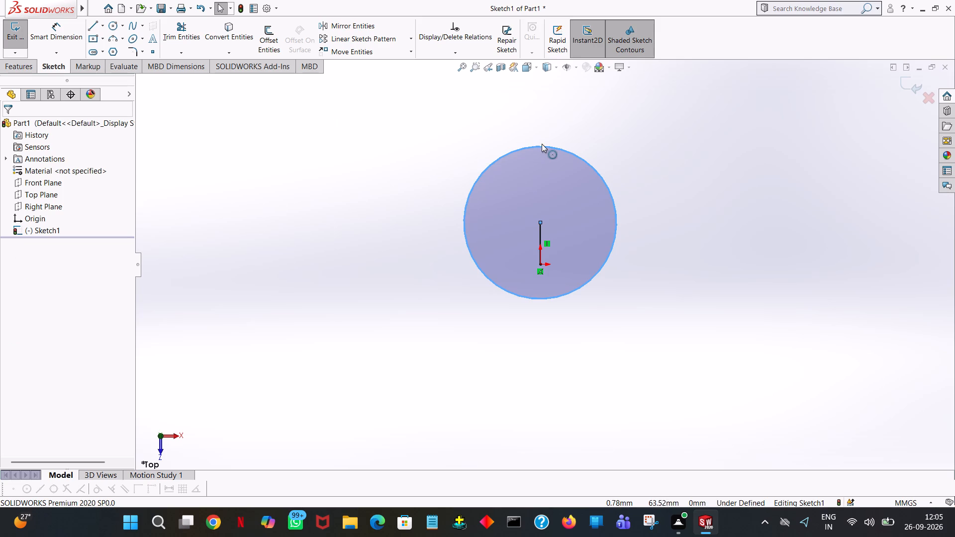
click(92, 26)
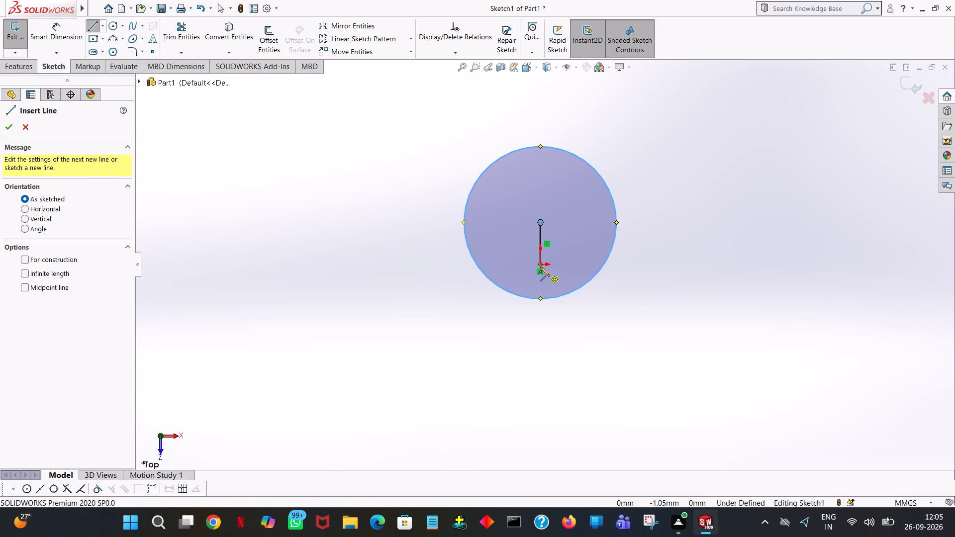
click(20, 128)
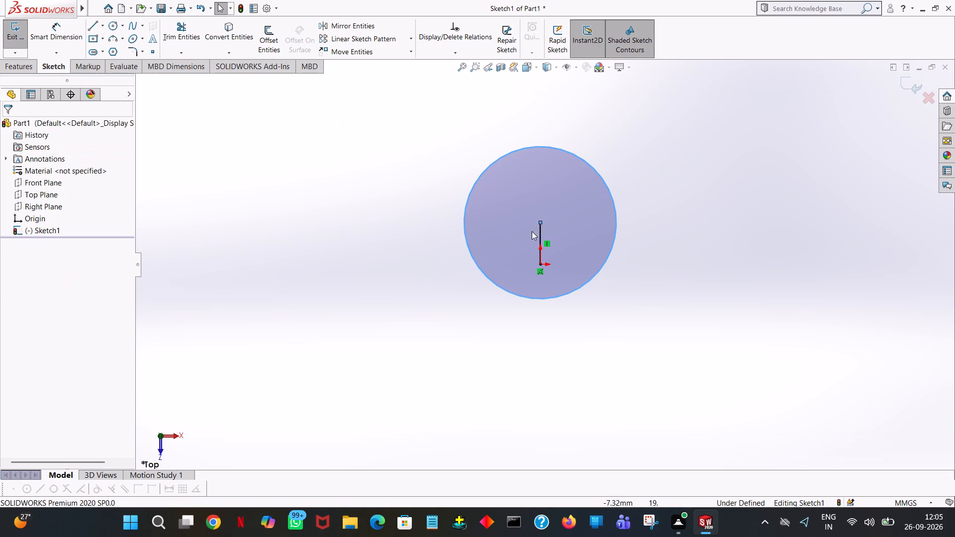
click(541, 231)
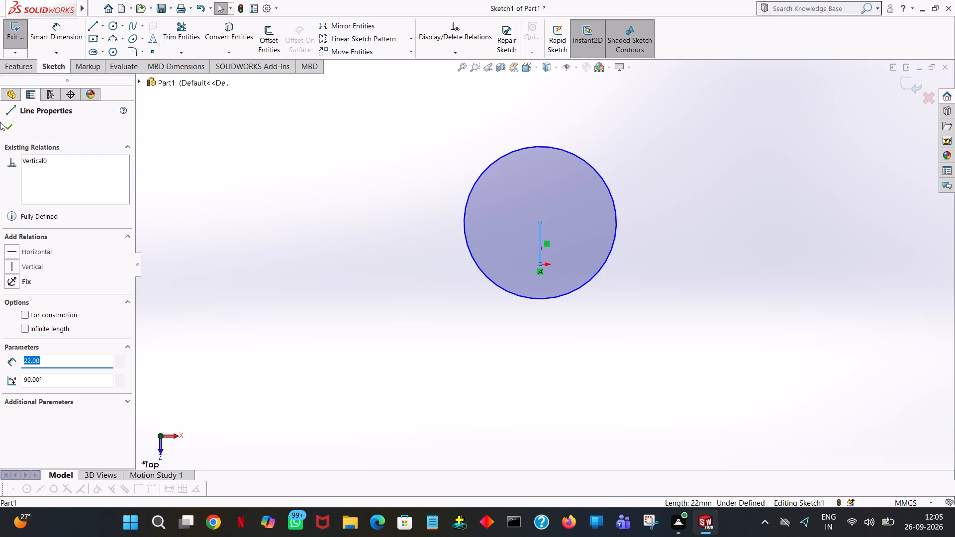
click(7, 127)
Sketch a vertical line downward from the origin and set its length to 22 mm.
click(95, 26)
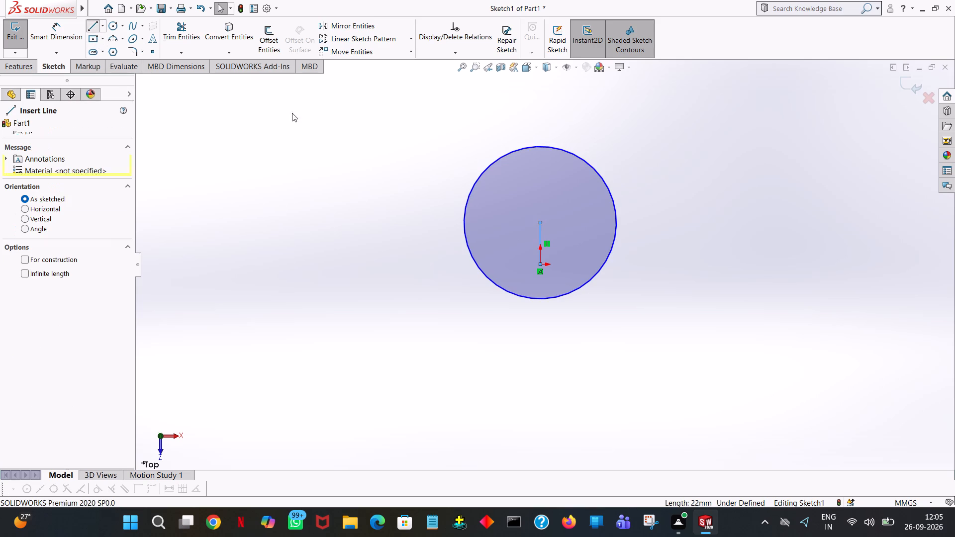
click(539, 264)
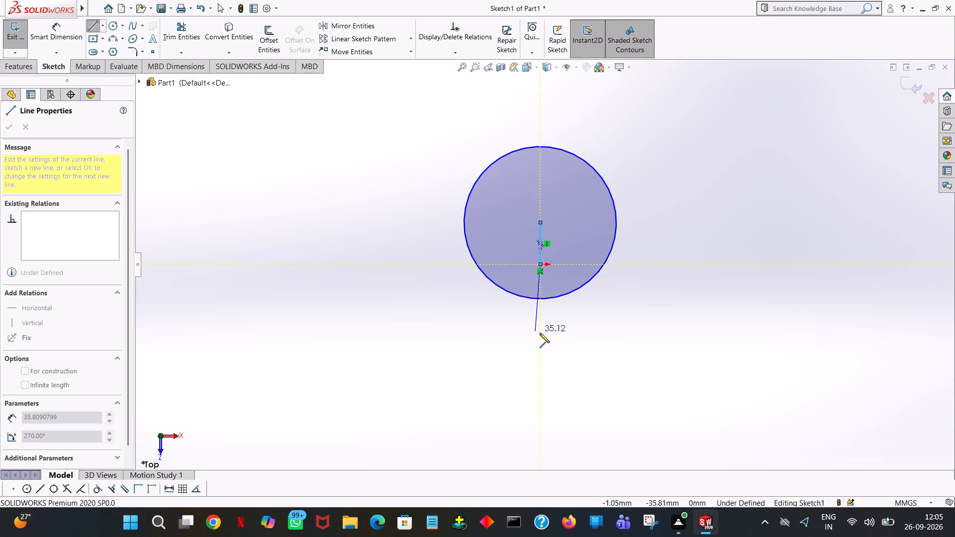
click(540, 333)
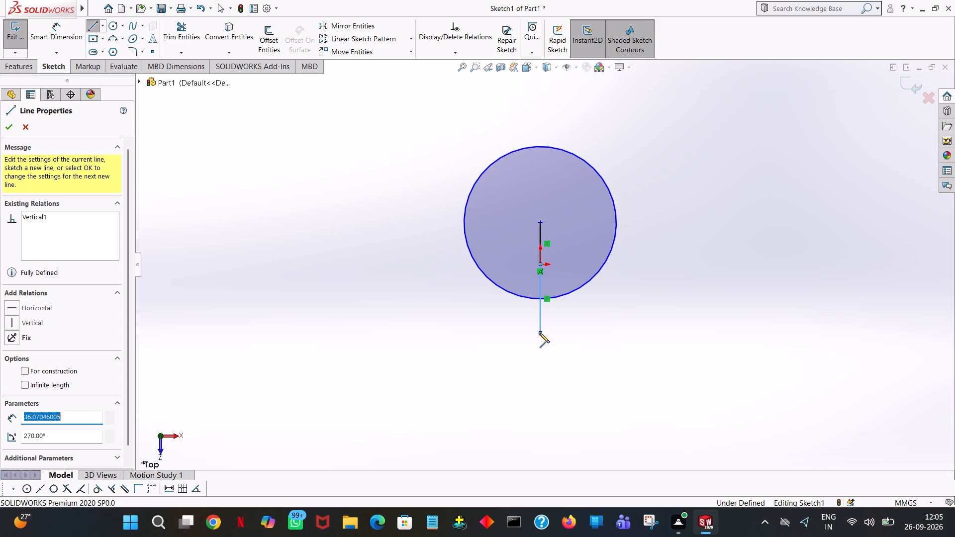
text(22)
key(Return)
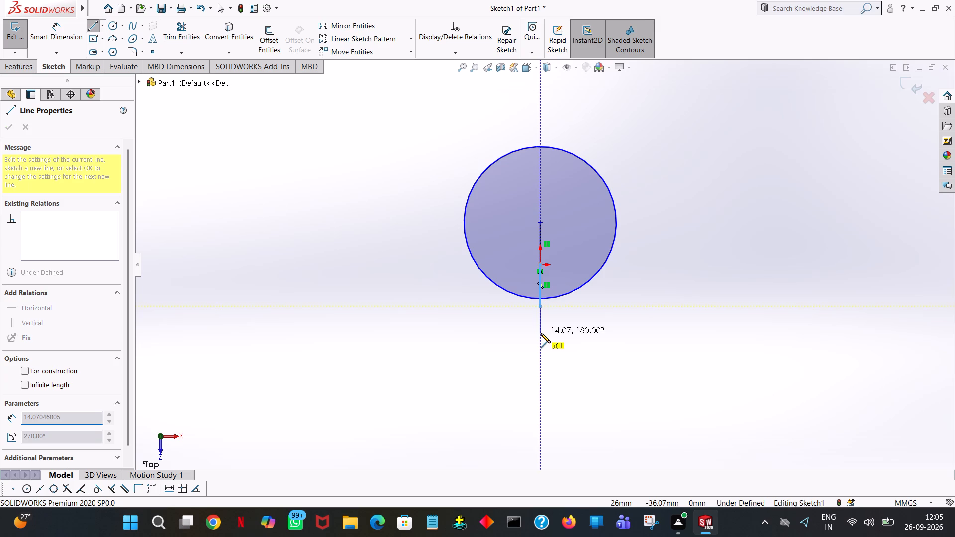
right_click(541, 333)
click(563, 342)
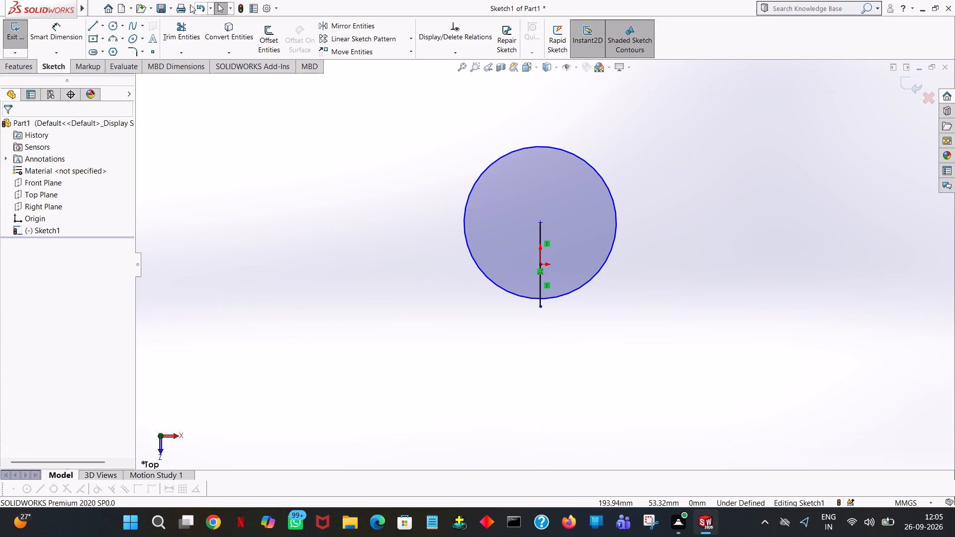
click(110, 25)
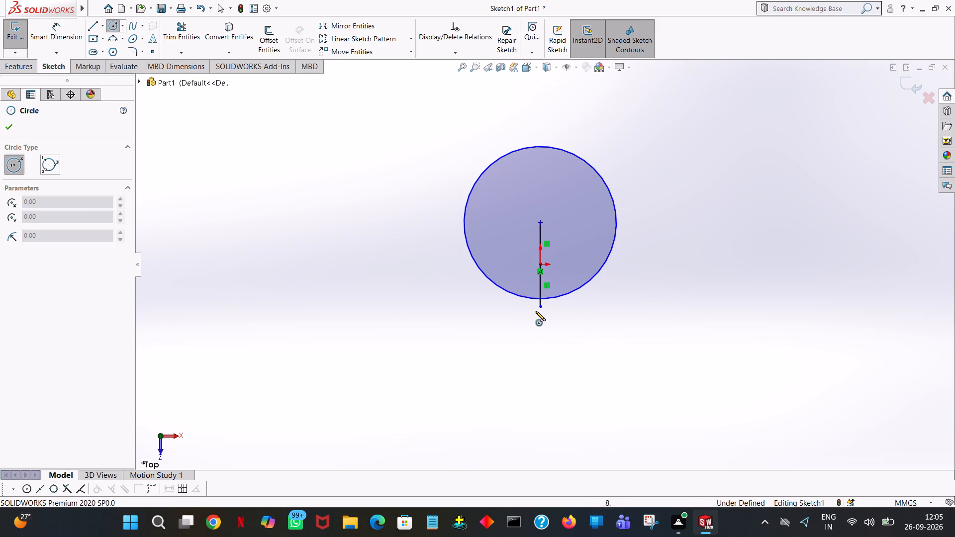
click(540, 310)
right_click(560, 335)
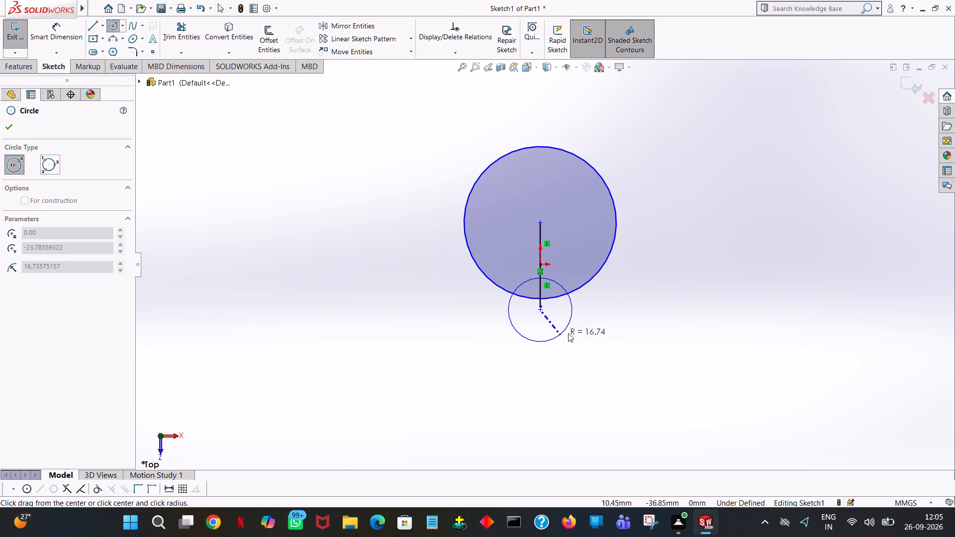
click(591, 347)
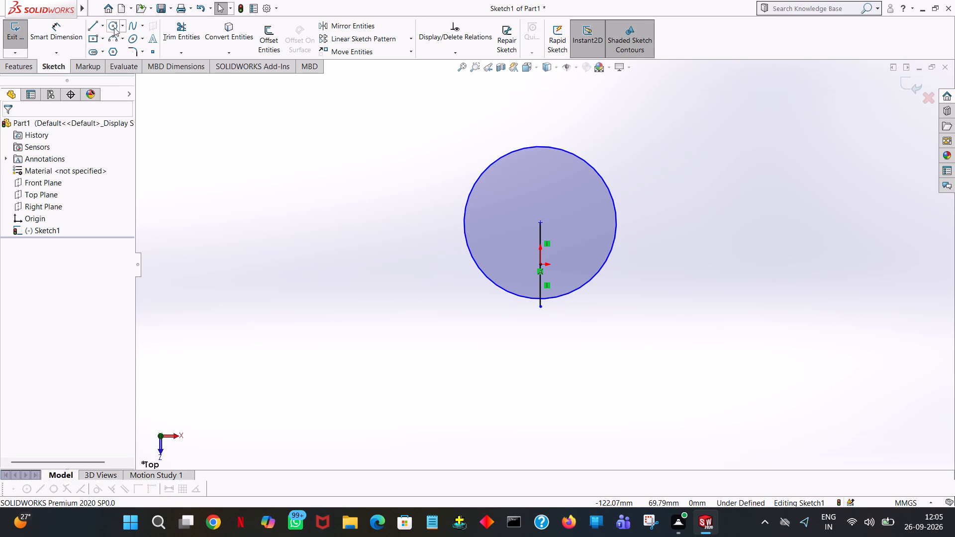
Sketch a circle centred on the lower vertical line's bottom endpoint and set its radius to 40 mm.
click(115, 29)
click(541, 305)
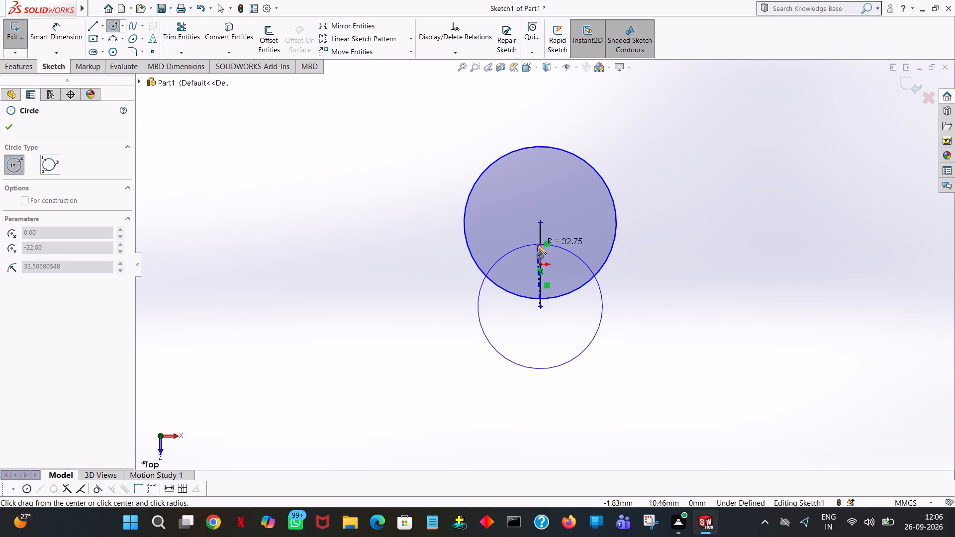
click(538, 345)
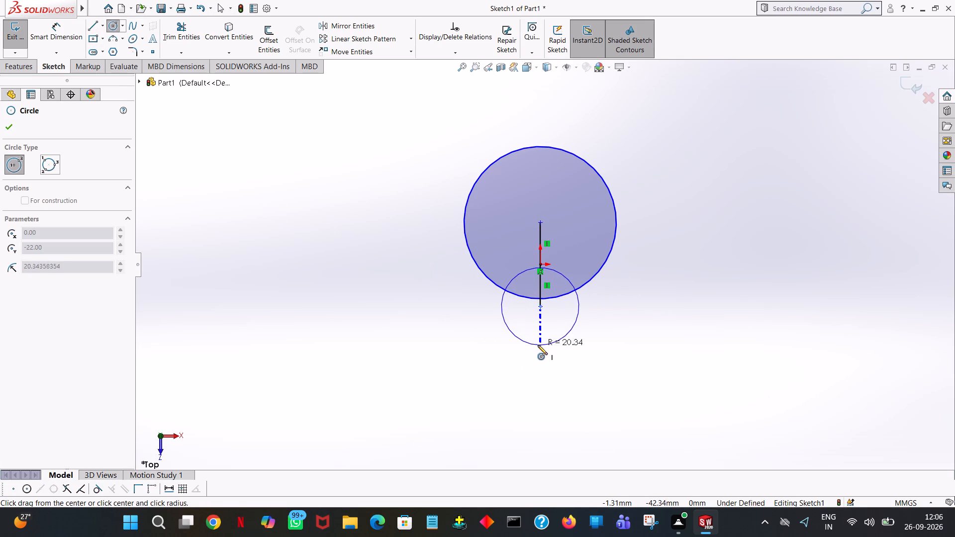
text(40)
key(Return)
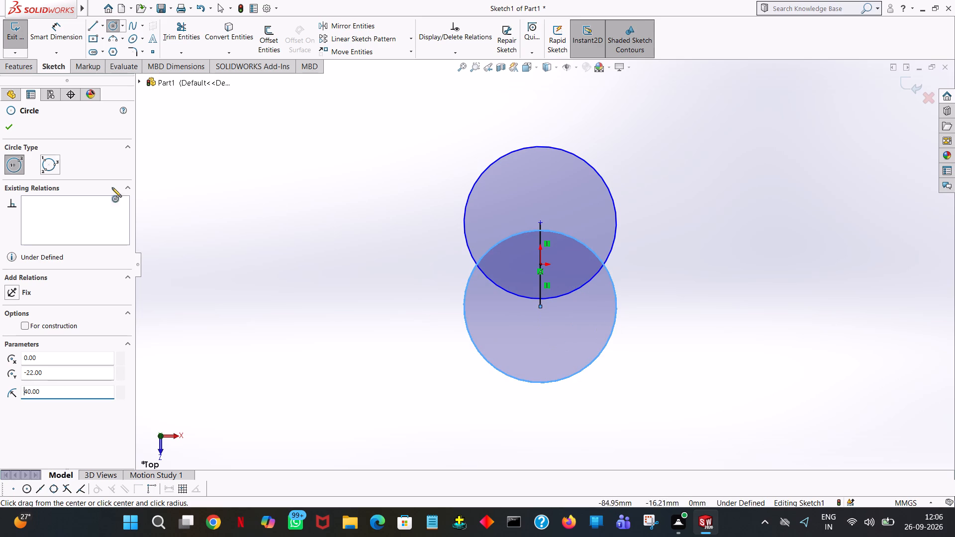
click(12, 122)
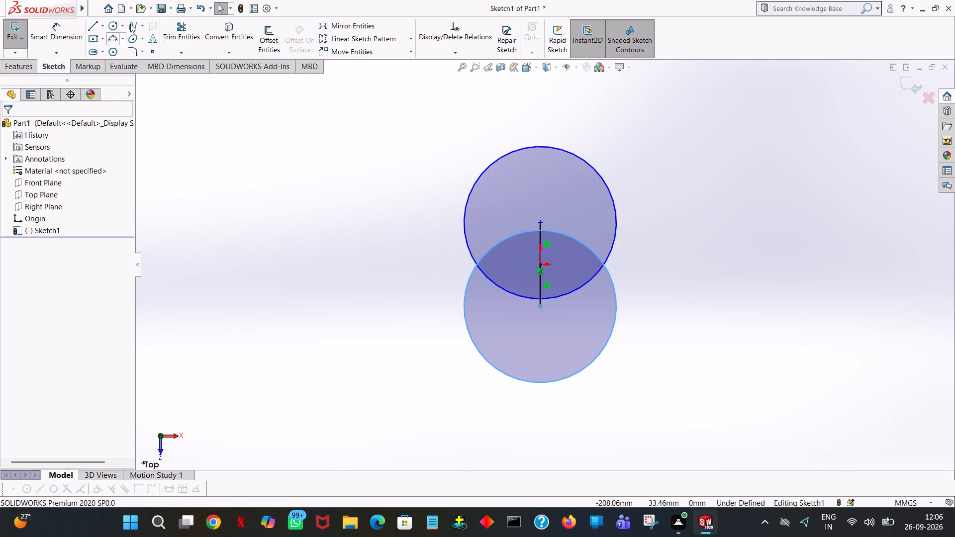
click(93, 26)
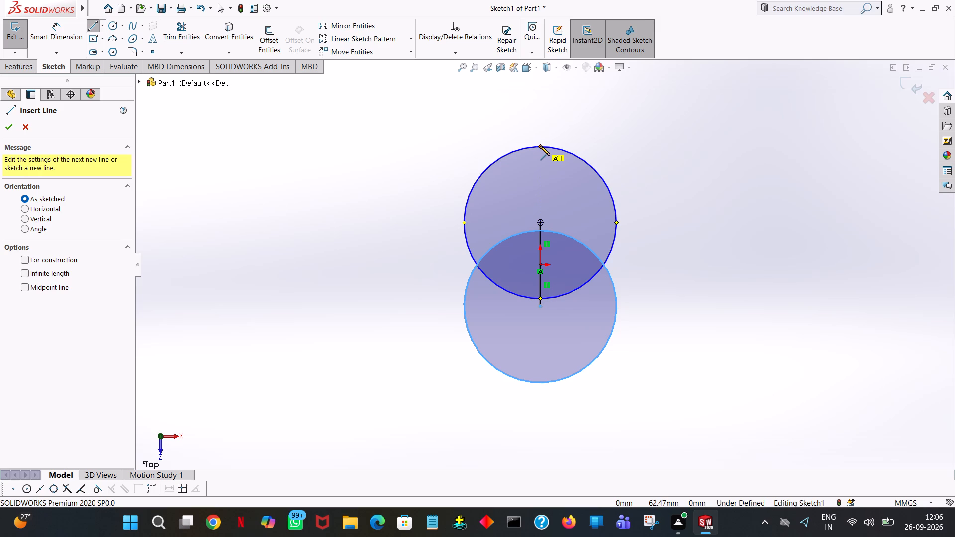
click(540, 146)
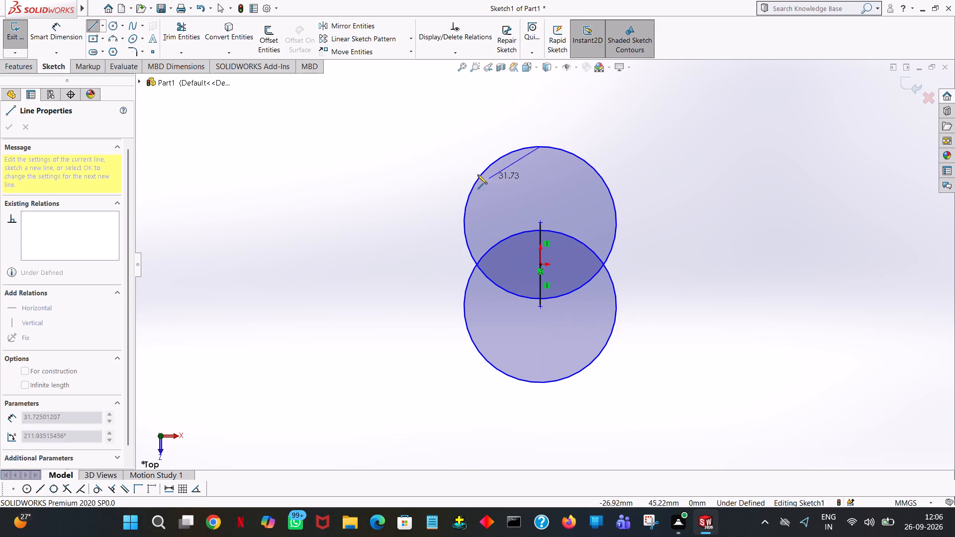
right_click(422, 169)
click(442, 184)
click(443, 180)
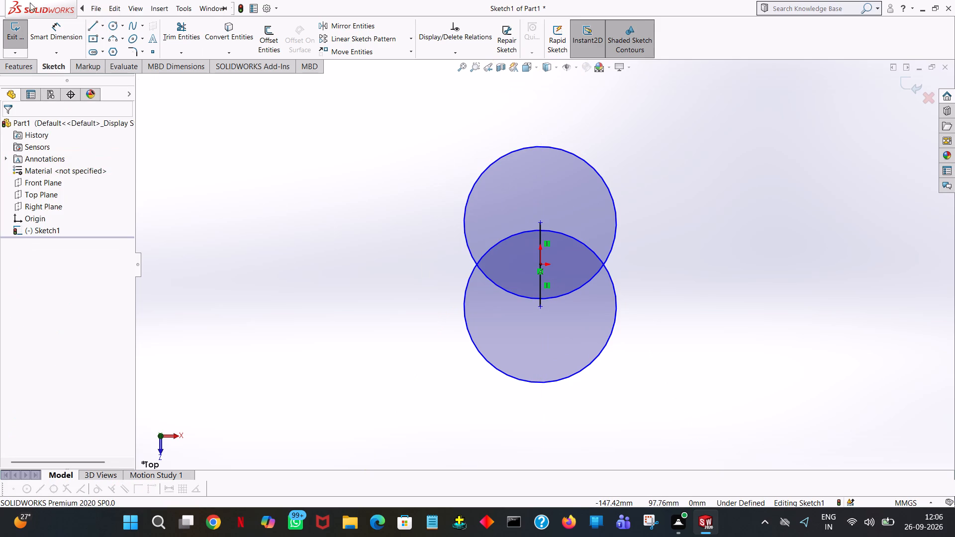
Sketch a vertical tangent line joining the rightmost points of the upper and lower circles.
click(97, 26)
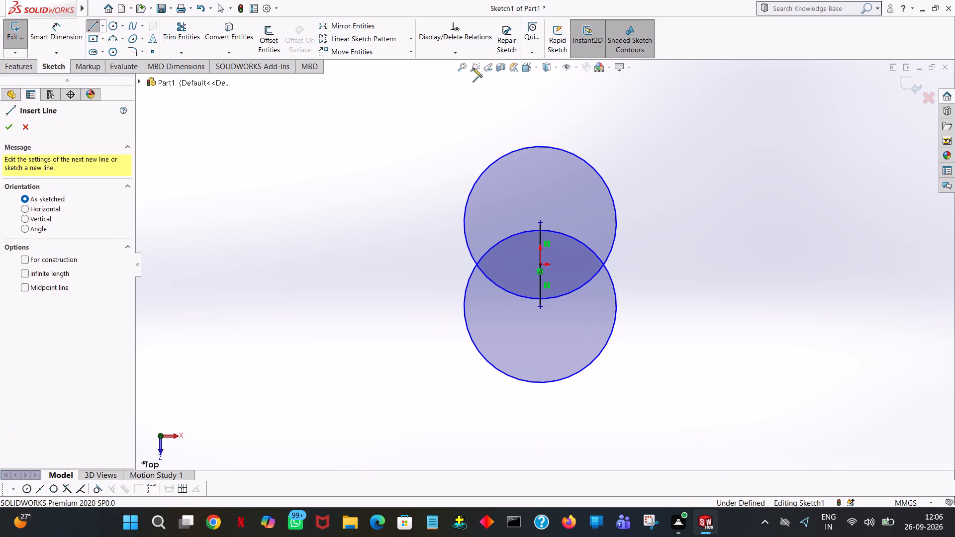
click(615, 222)
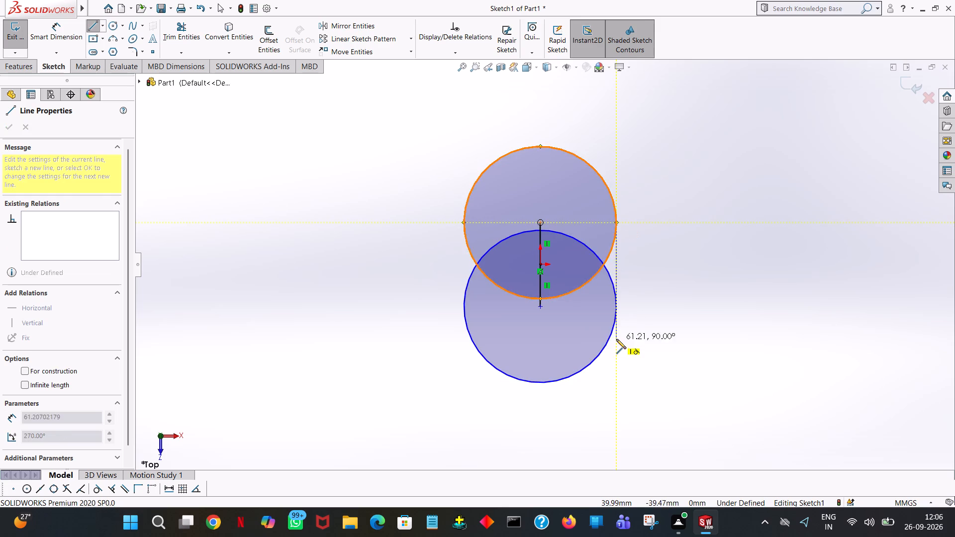
click(617, 306)
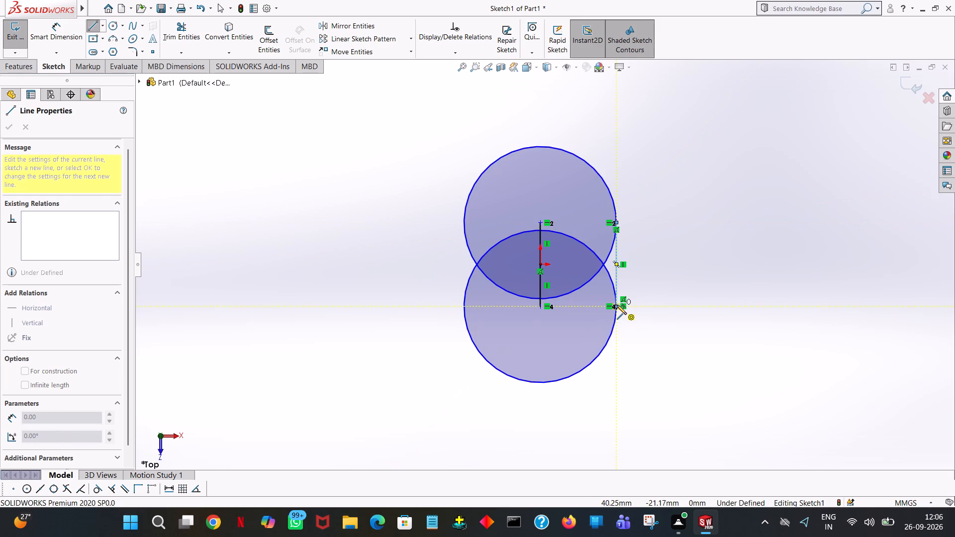
right_click(617, 305)
click(635, 311)
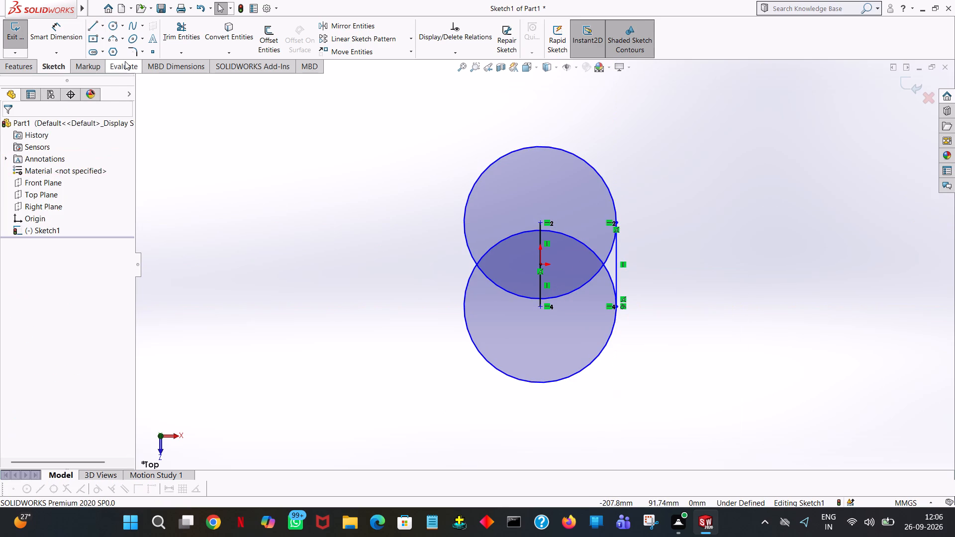
Sketch a vertical tangent line joining the leftmost points of the upper and lower circles.
click(93, 26)
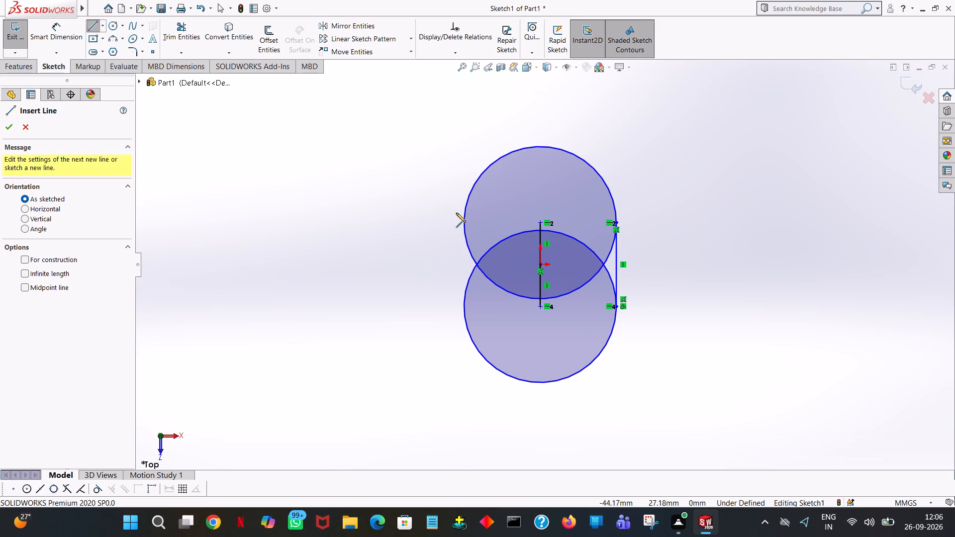
click(463, 221)
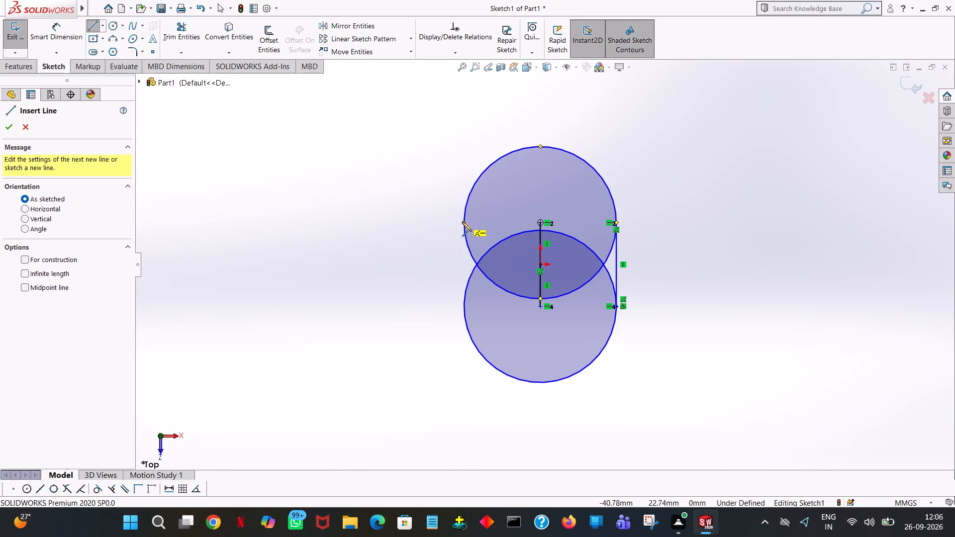
click(463, 305)
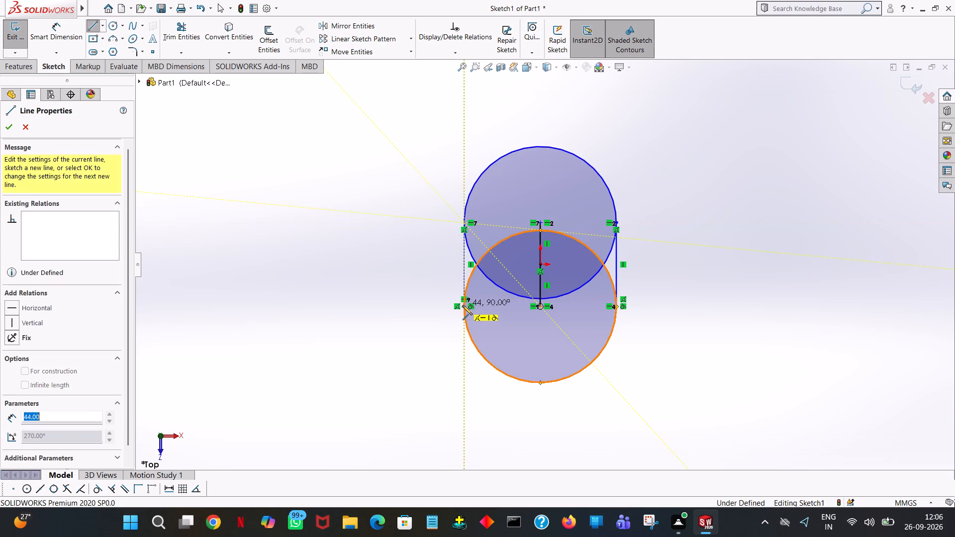
right_click(463, 305)
click(510, 310)
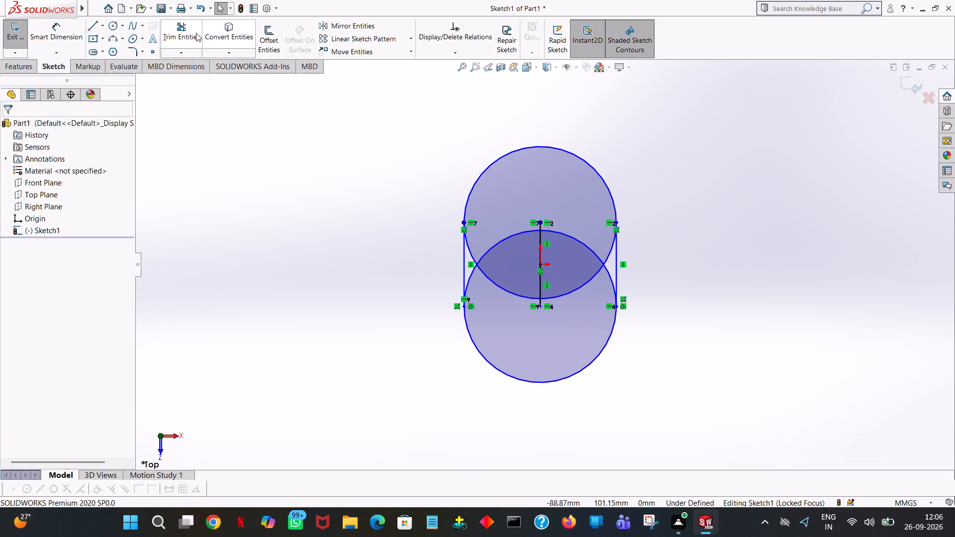
Trim the overlapping inner arcs of the two circles, leaving only the outer slot-shaped outline.
click(196, 33)
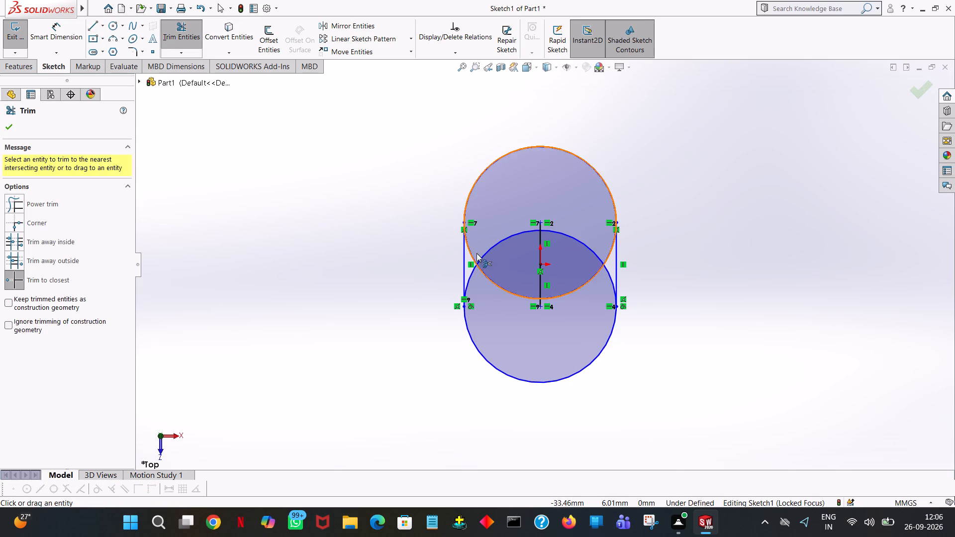
click(470, 253)
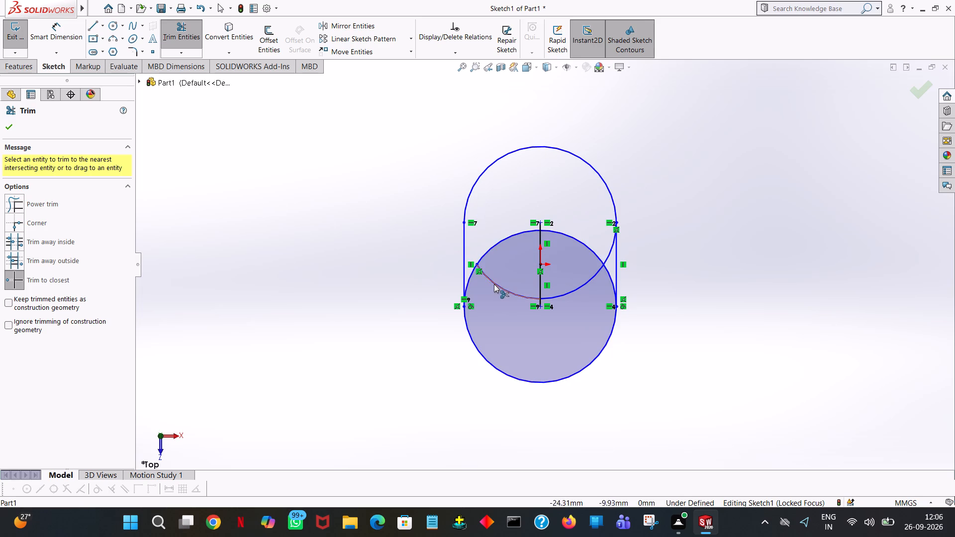
click(494, 284)
click(576, 289)
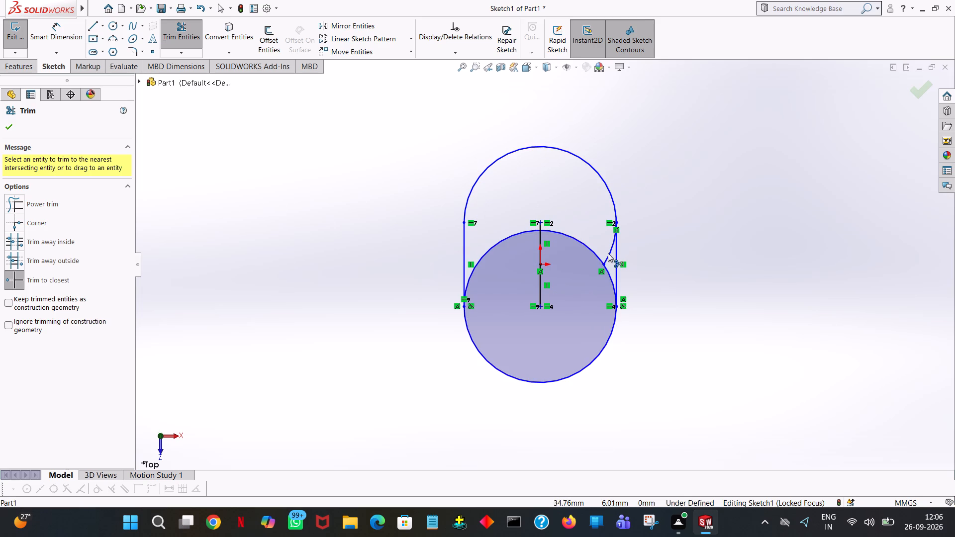
click(608, 253)
click(586, 248)
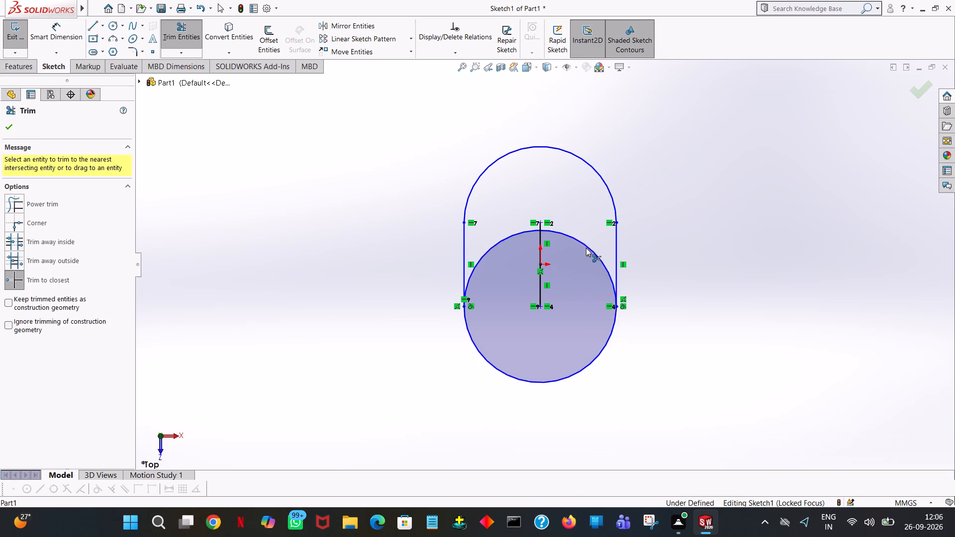
click(501, 244)
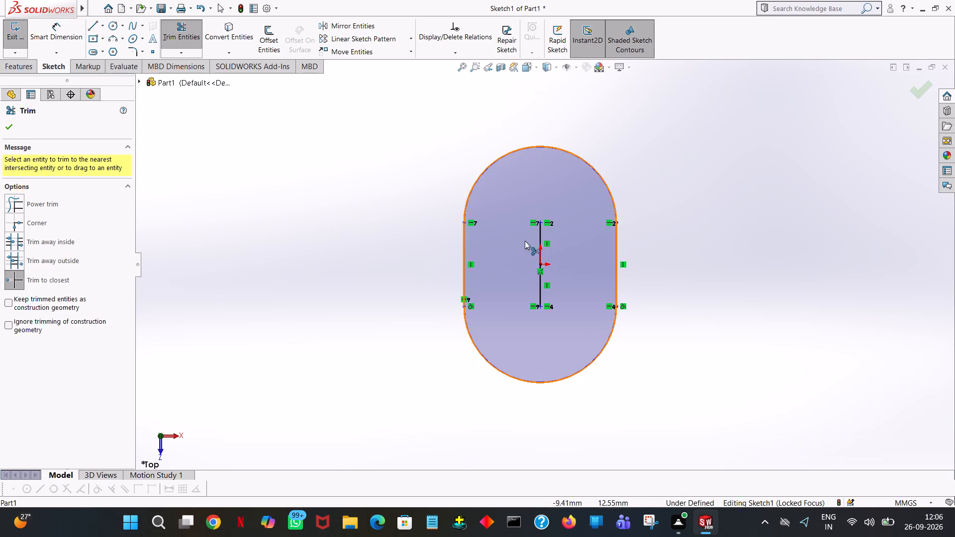
Trim away the two vertical centre lines running from the origin to the end arc centres.
click(538, 242)
click(538, 281)
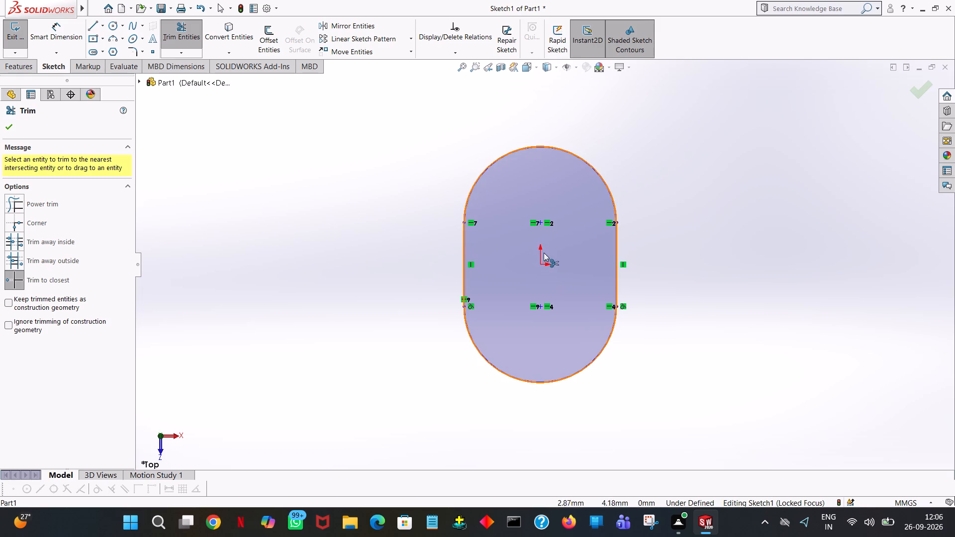
click(549, 220)
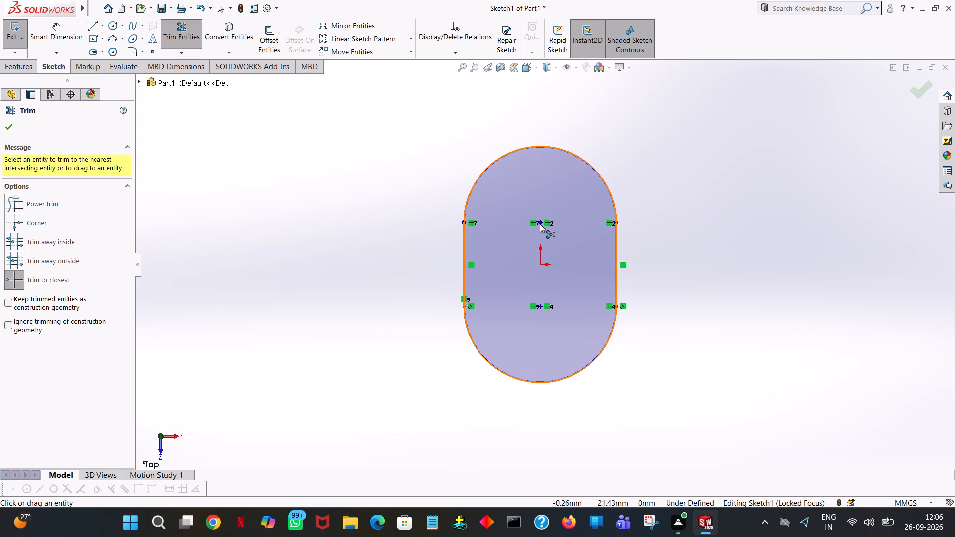
triple_click(540, 223)
drag(540, 222, 537, 240)
click(536, 307)
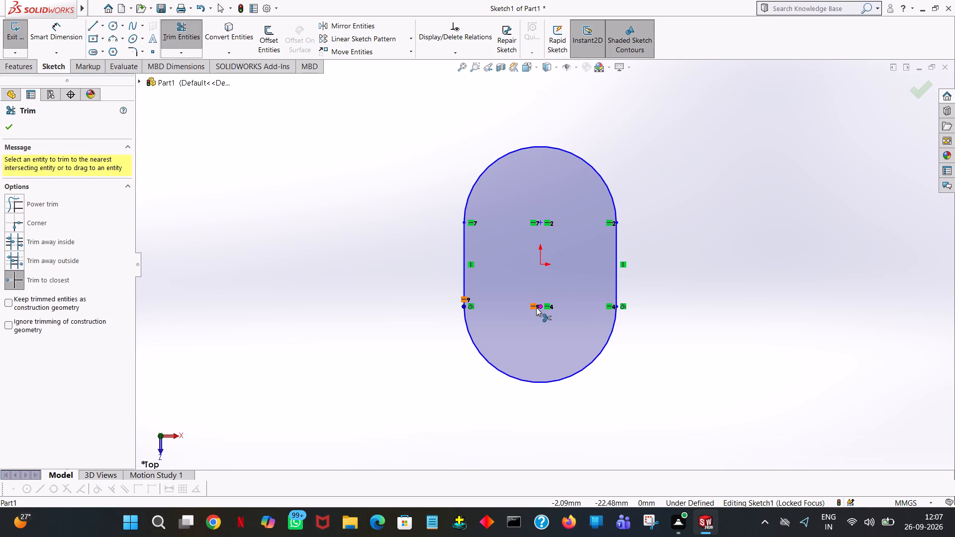
drag(538, 303, 541, 312)
click(541, 312)
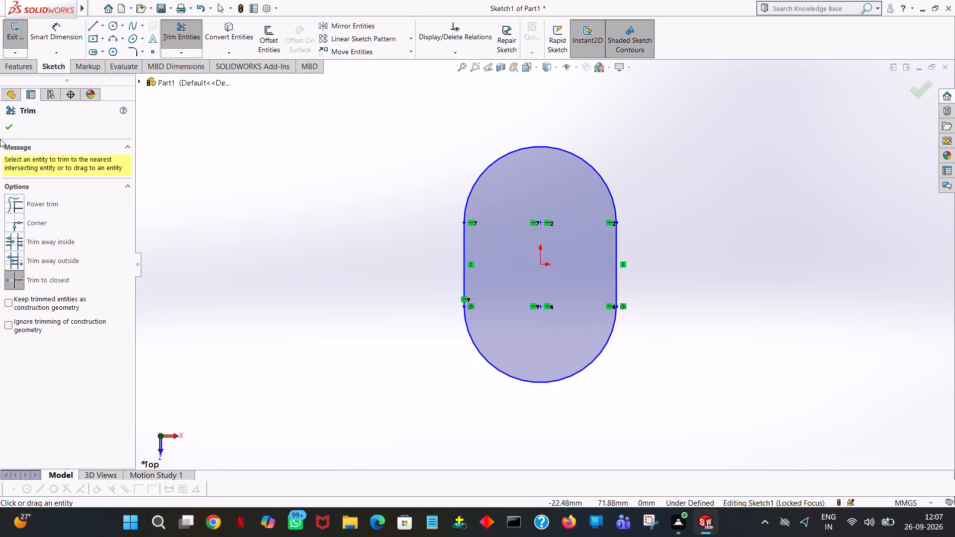
click(4, 128)
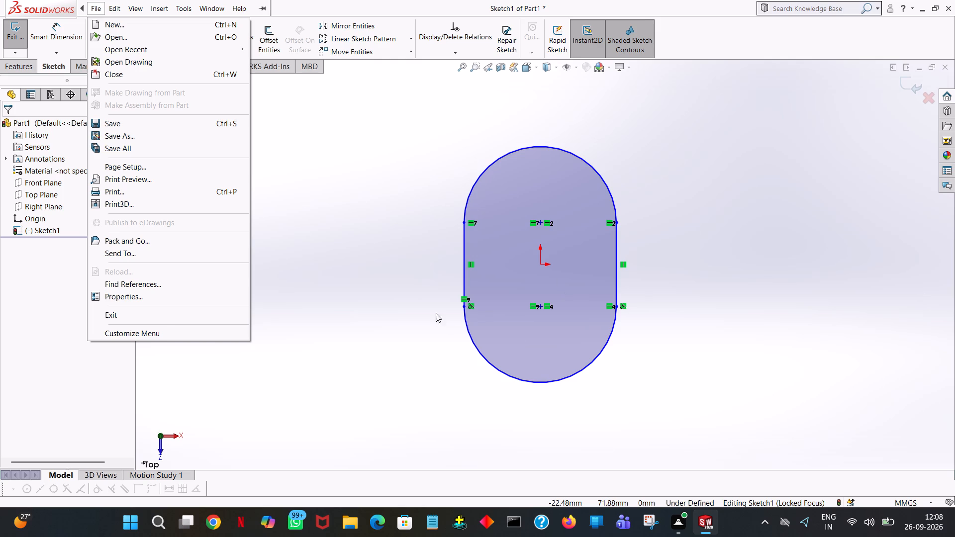
click(417, 198)
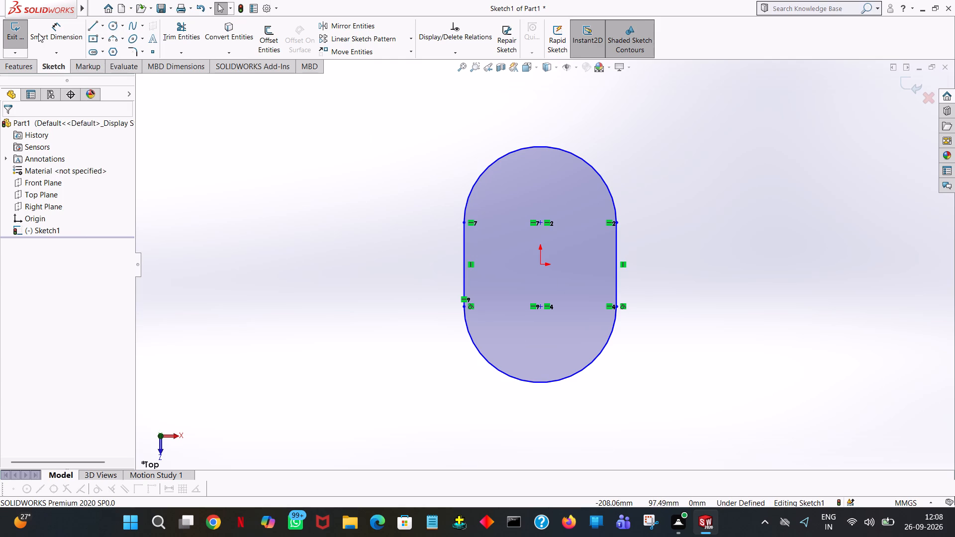
Exit the sketch and extrude the slot-shaped profile as a blind boss 10 mm deep.
click(22, 35)
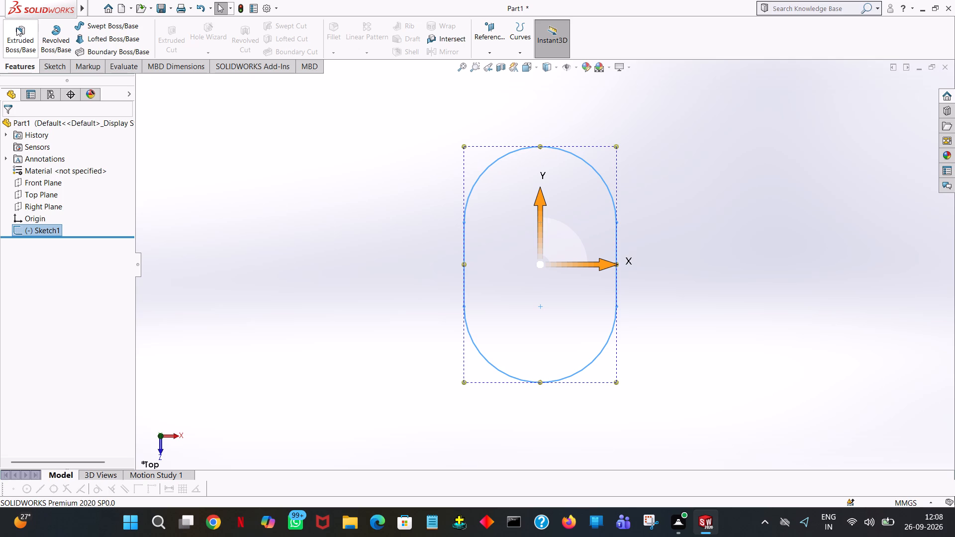
click(16, 27)
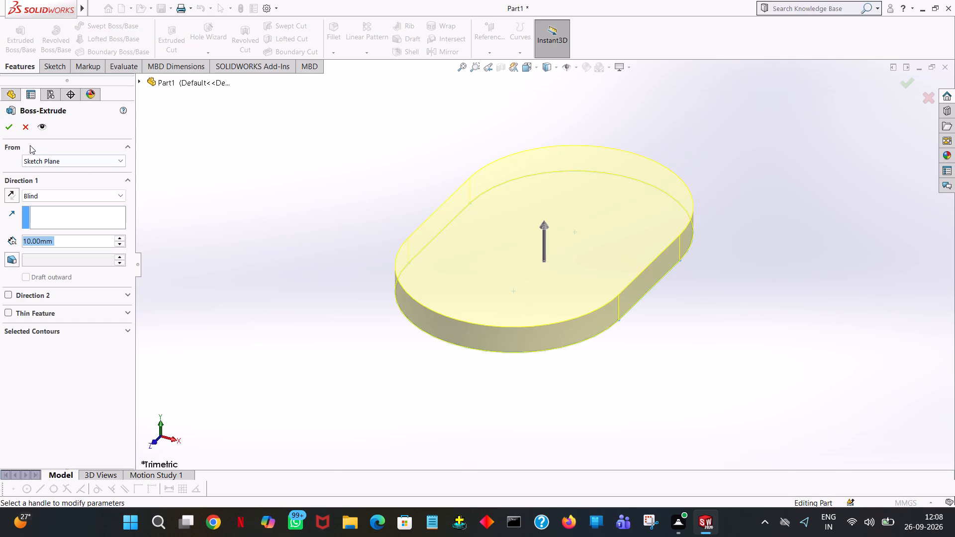
click(7, 124)
click(376, 124)
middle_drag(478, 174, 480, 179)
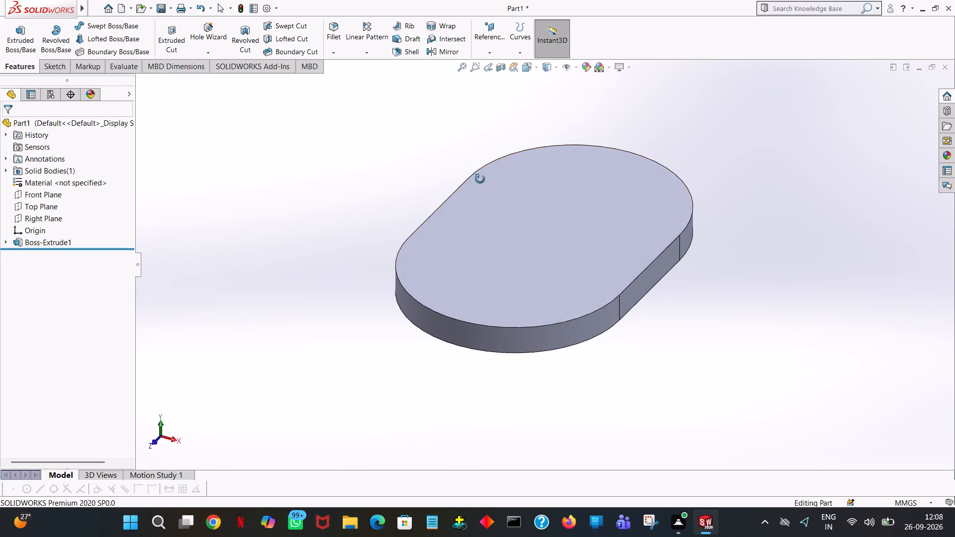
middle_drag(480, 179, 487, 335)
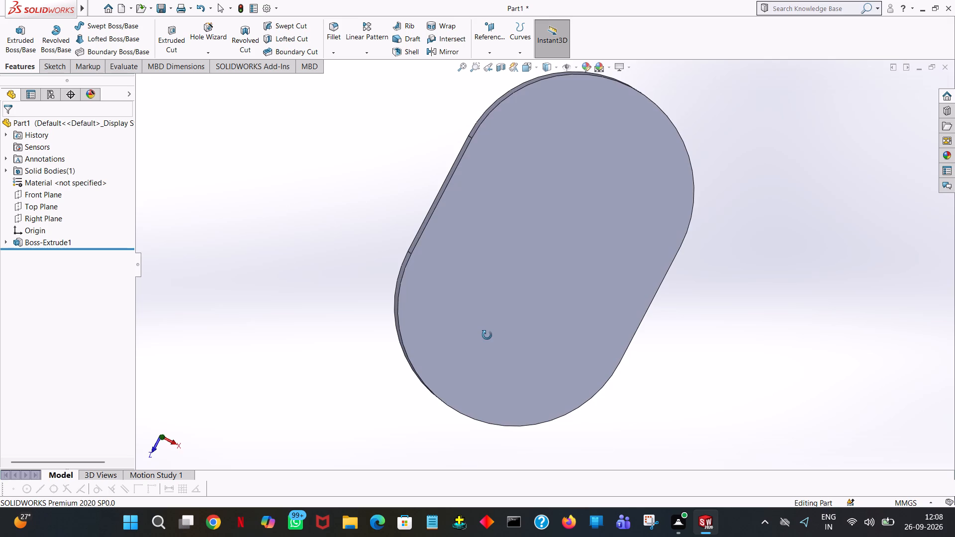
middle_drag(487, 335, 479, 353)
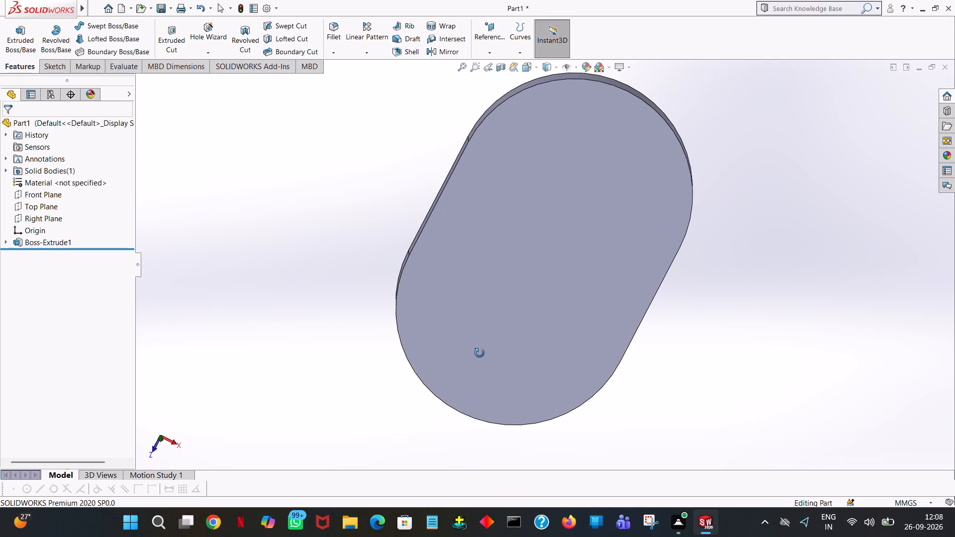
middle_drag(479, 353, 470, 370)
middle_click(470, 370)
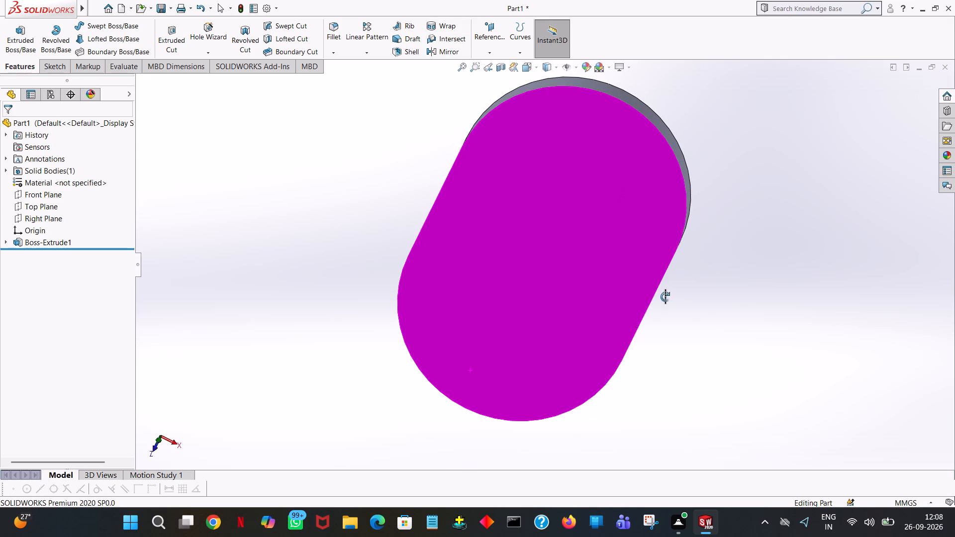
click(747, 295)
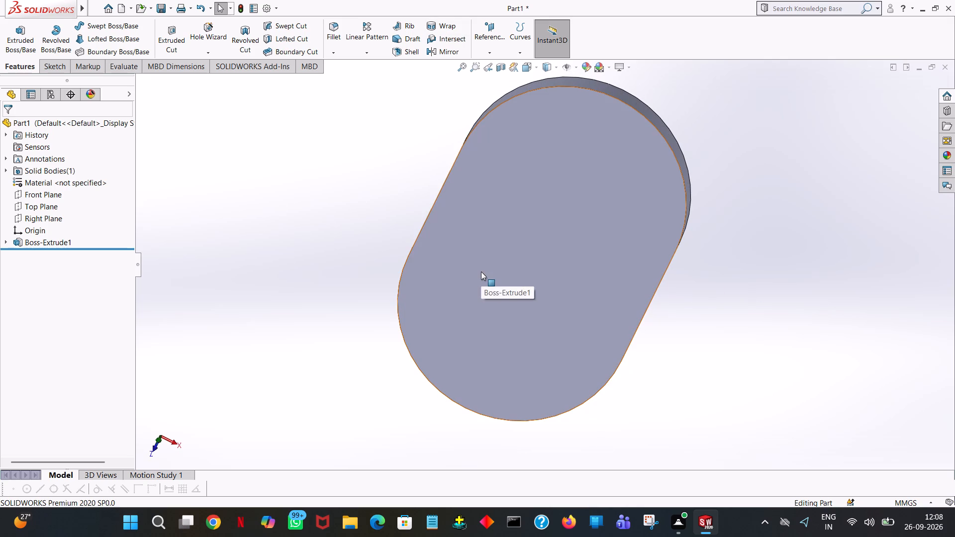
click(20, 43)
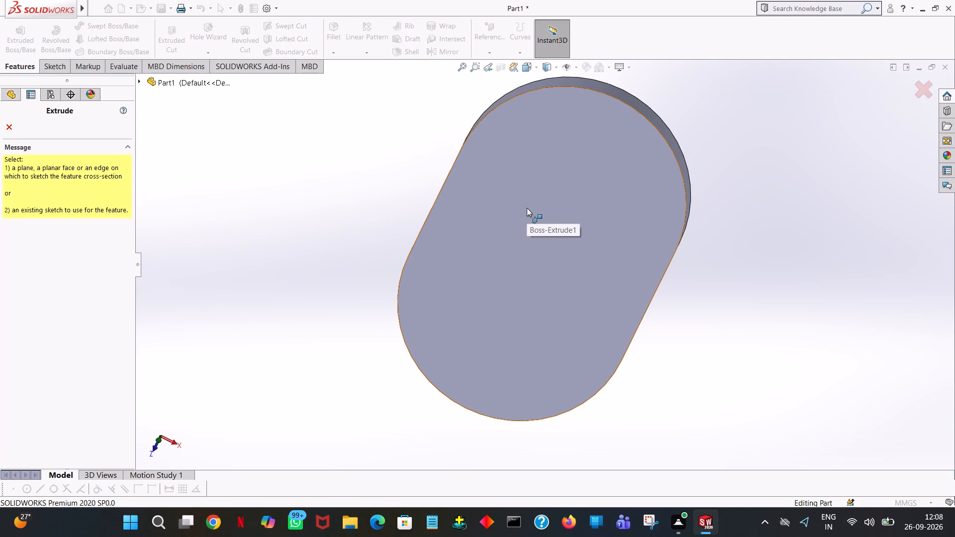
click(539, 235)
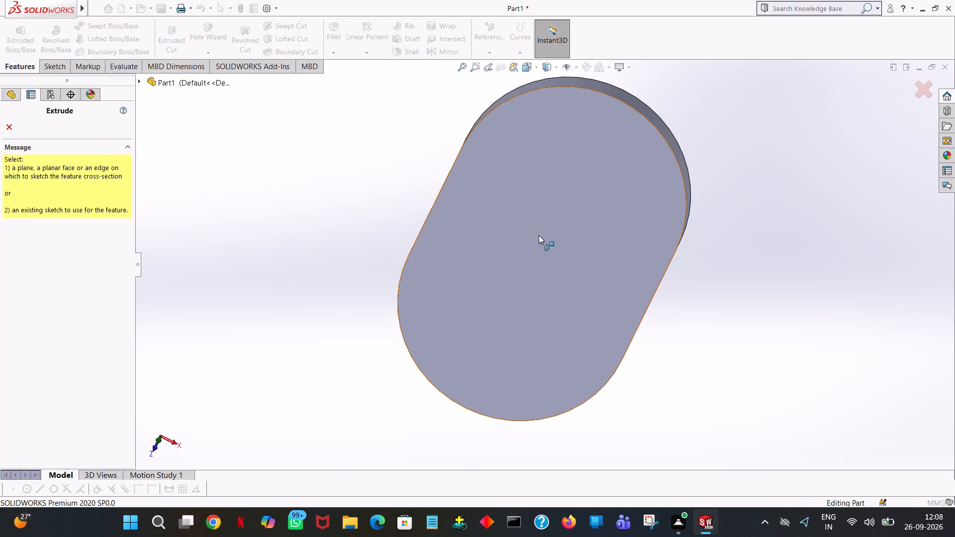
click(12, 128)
Start a new boss-extrude sketch on the plate's top slot-shaped face.
click(20, 52)
click(505, 247)
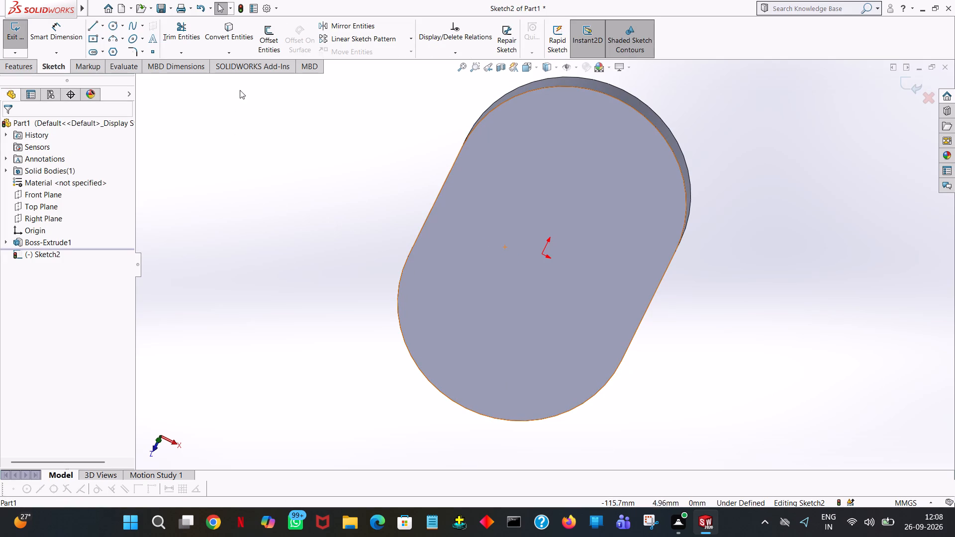
click(536, 72)
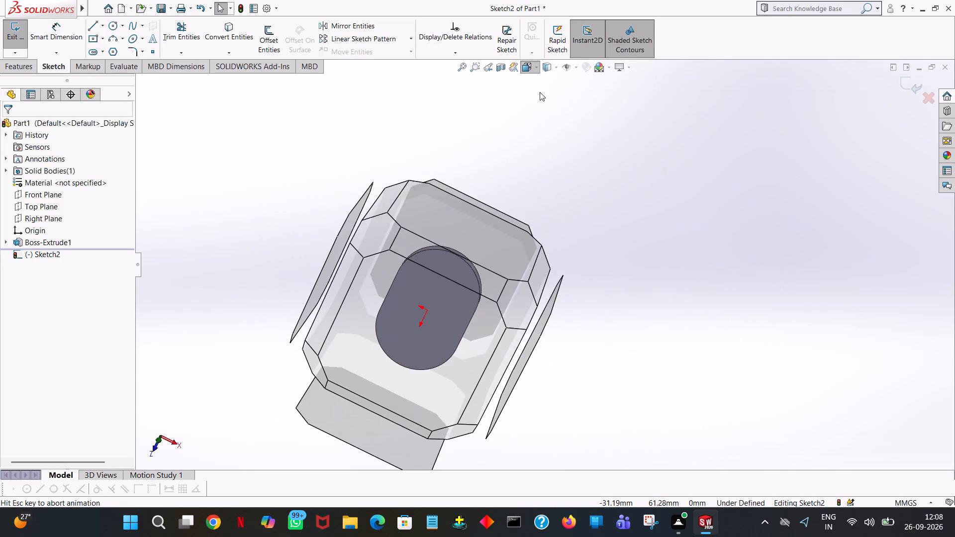
click(586, 127)
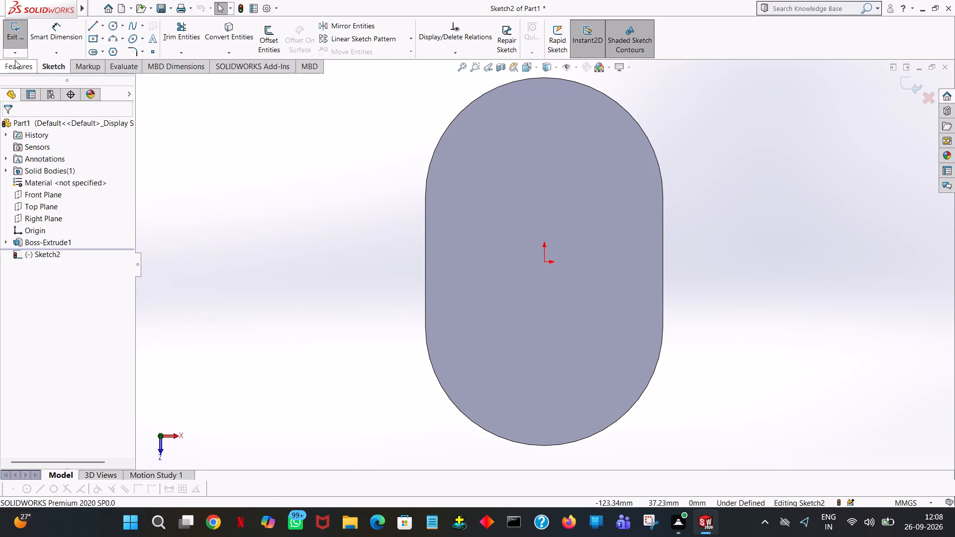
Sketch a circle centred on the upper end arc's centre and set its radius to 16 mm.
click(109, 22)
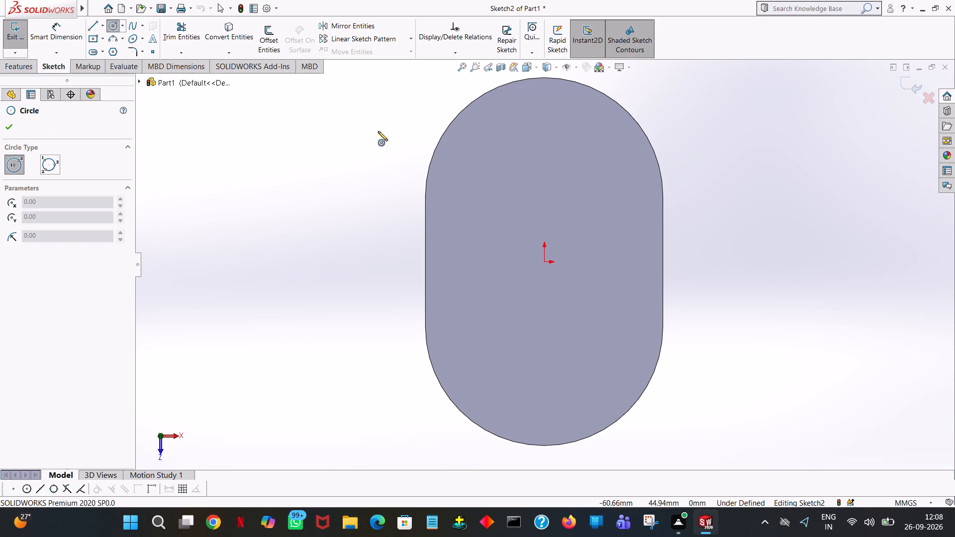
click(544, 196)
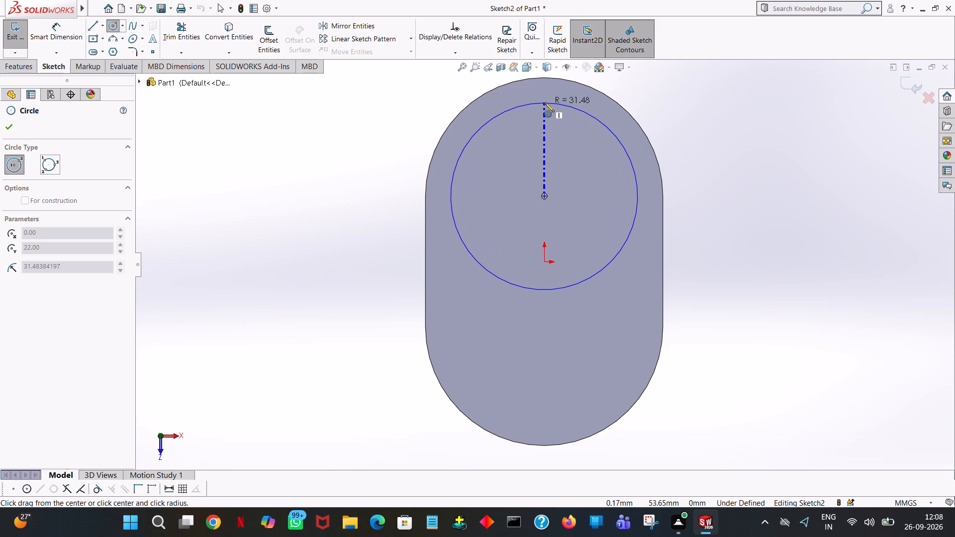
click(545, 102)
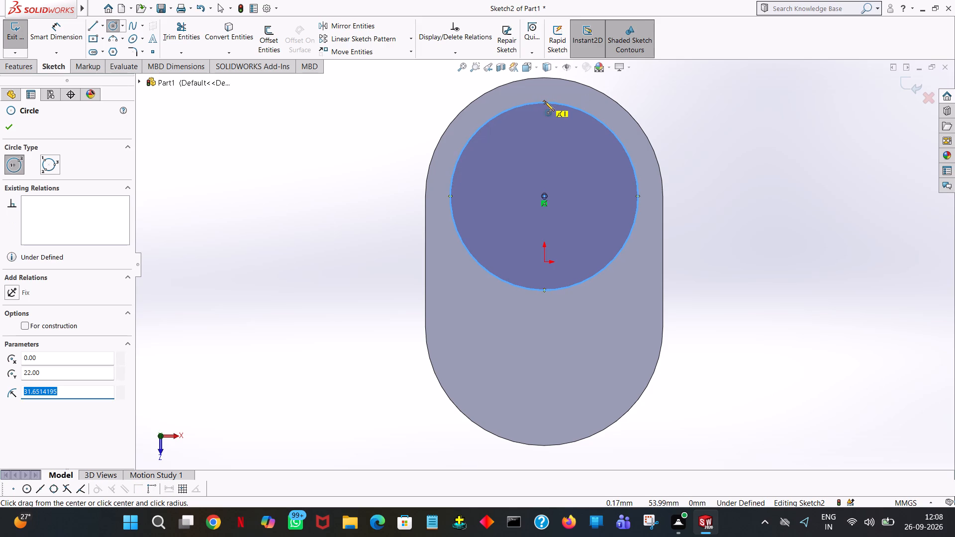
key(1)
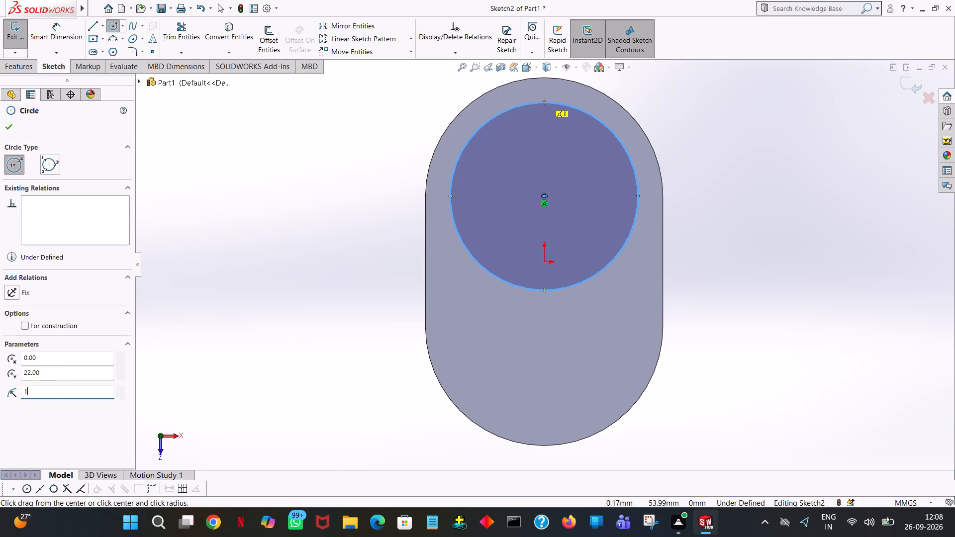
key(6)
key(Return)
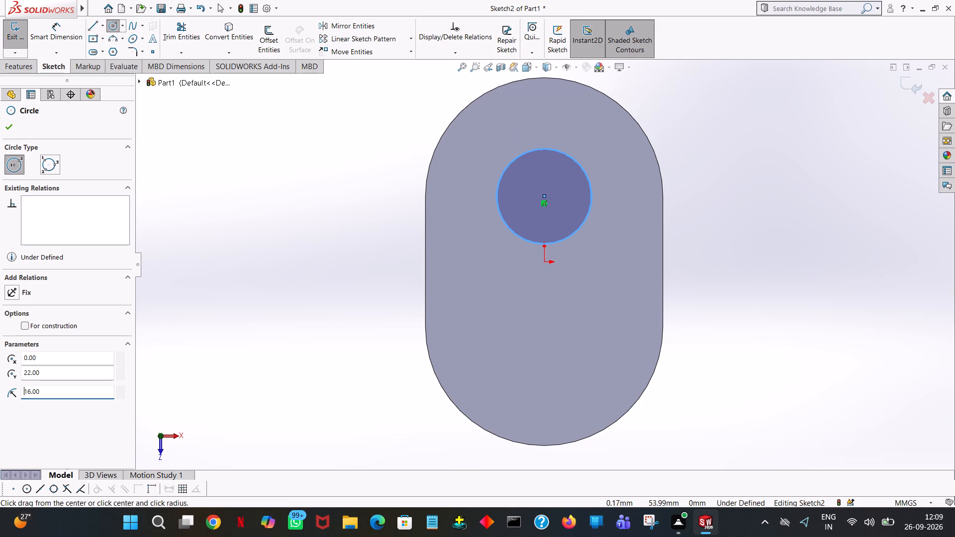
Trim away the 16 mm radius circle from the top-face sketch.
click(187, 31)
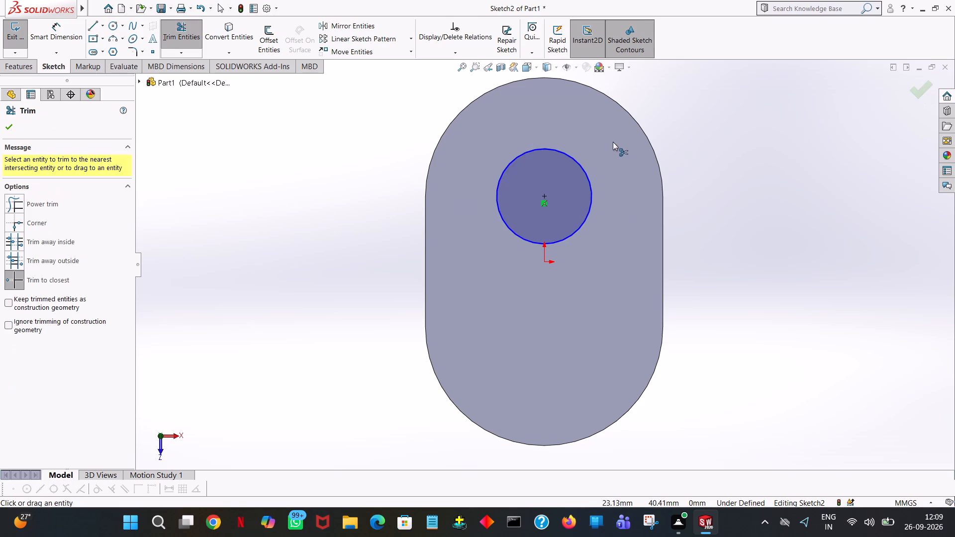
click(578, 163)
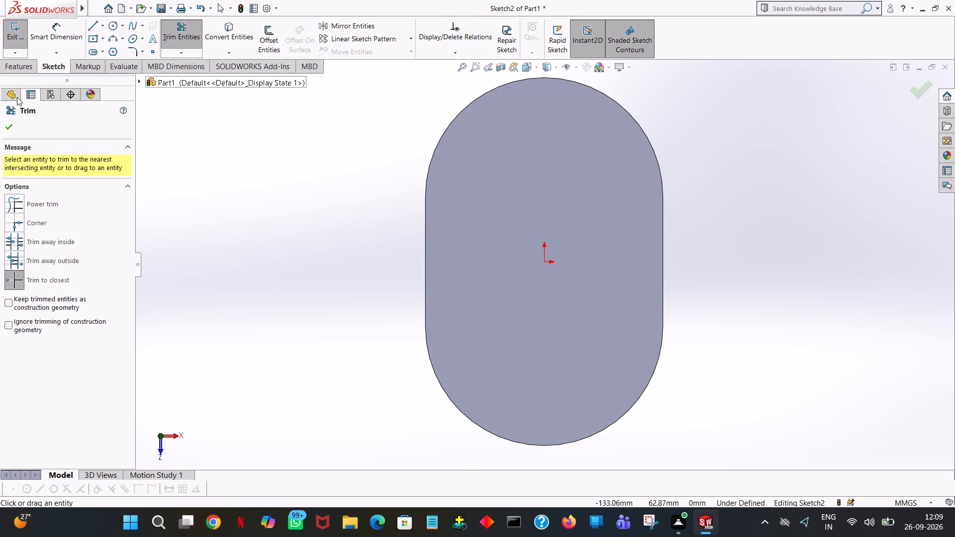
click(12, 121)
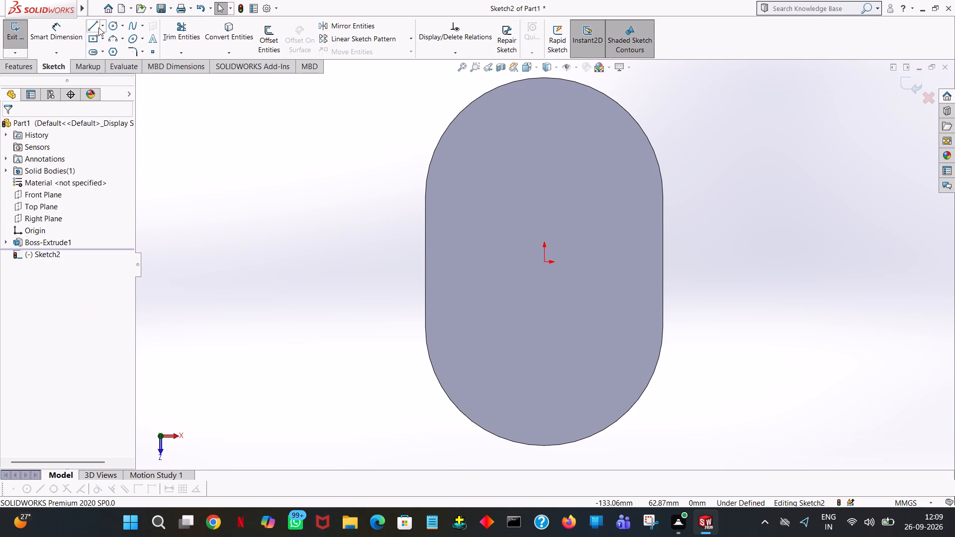
Sketch a vertical line from the origin towards the plate's upper end and set its length to 22 mm.
click(97, 27)
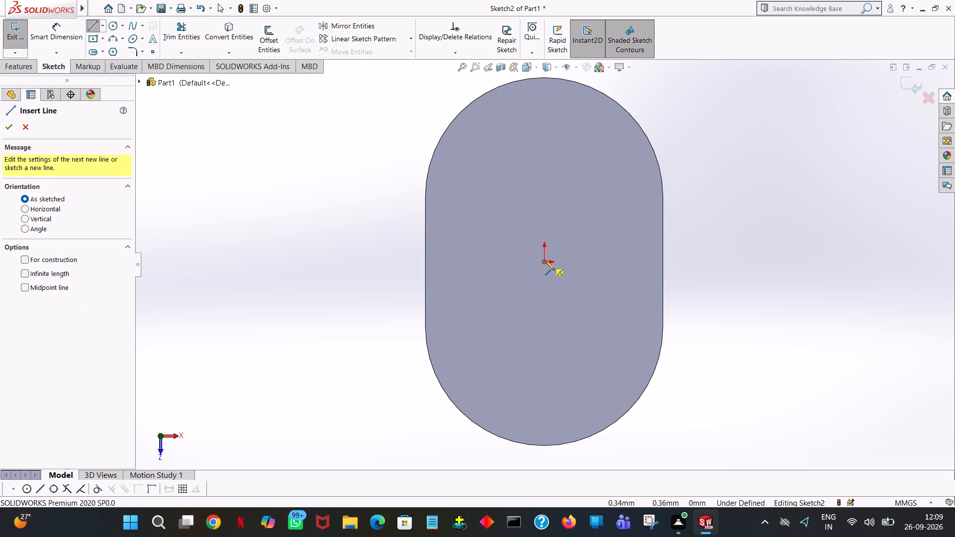
click(545, 262)
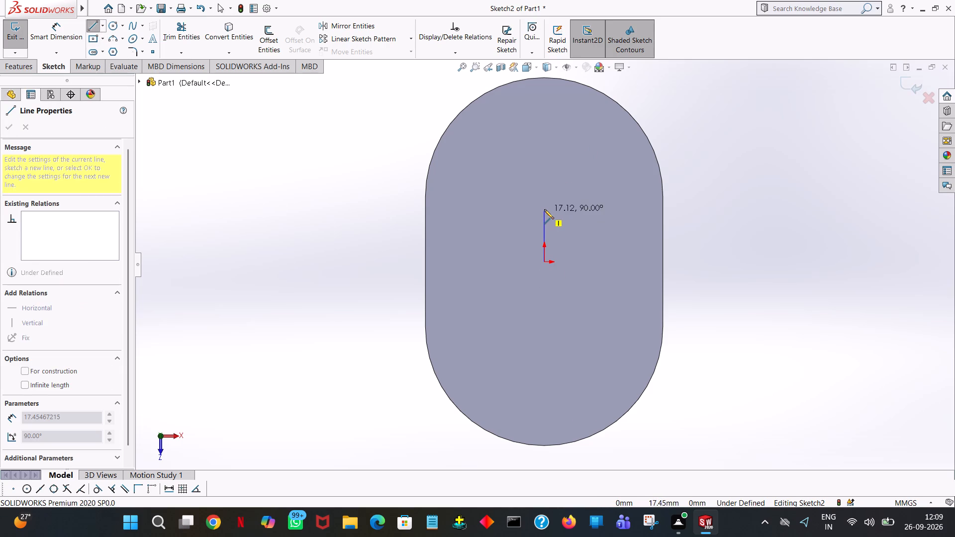
click(544, 209)
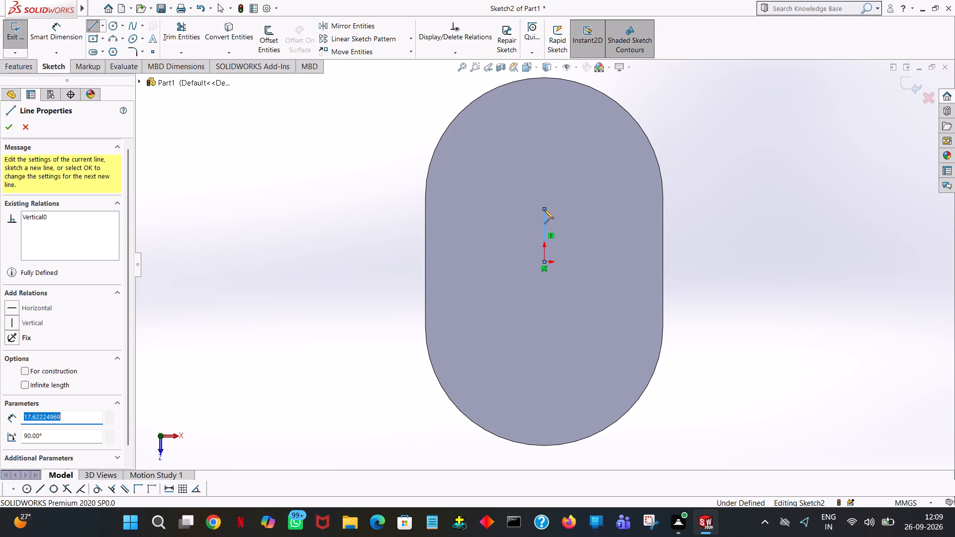
text(22)
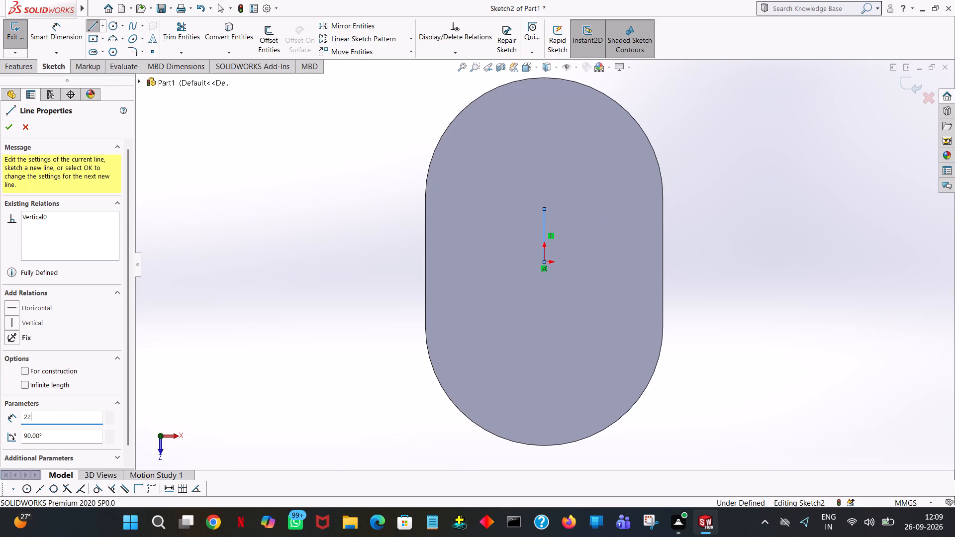
key(Return)
right_click(557, 209)
click(576, 214)
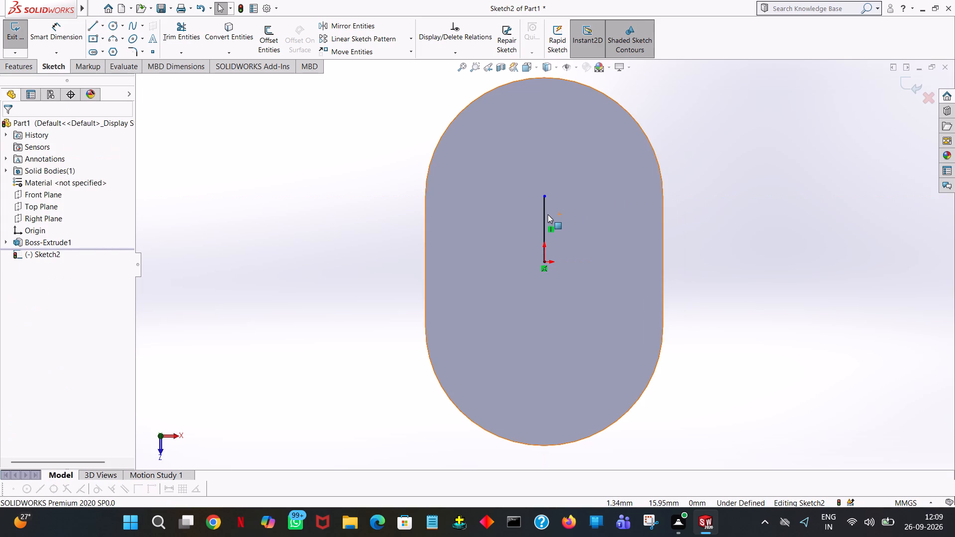
click(547, 214)
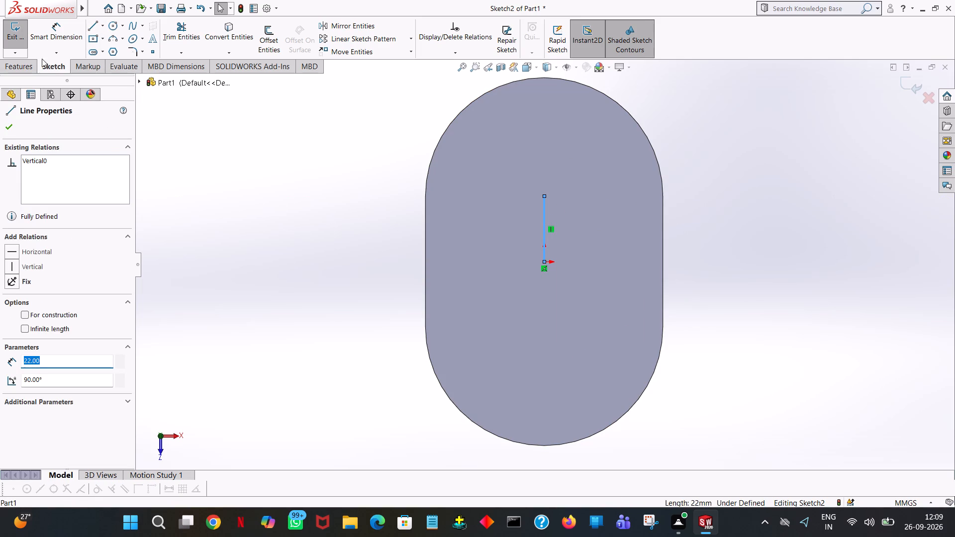
click(15, 129)
Sketch a second vertical line from the origin towards the plate's lower end, 22 mm long.
click(92, 23)
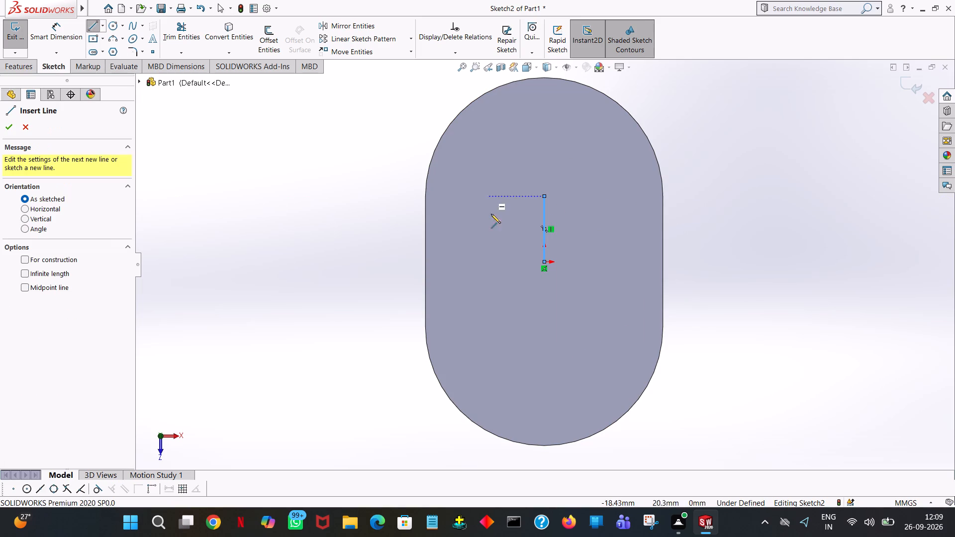
click(543, 261)
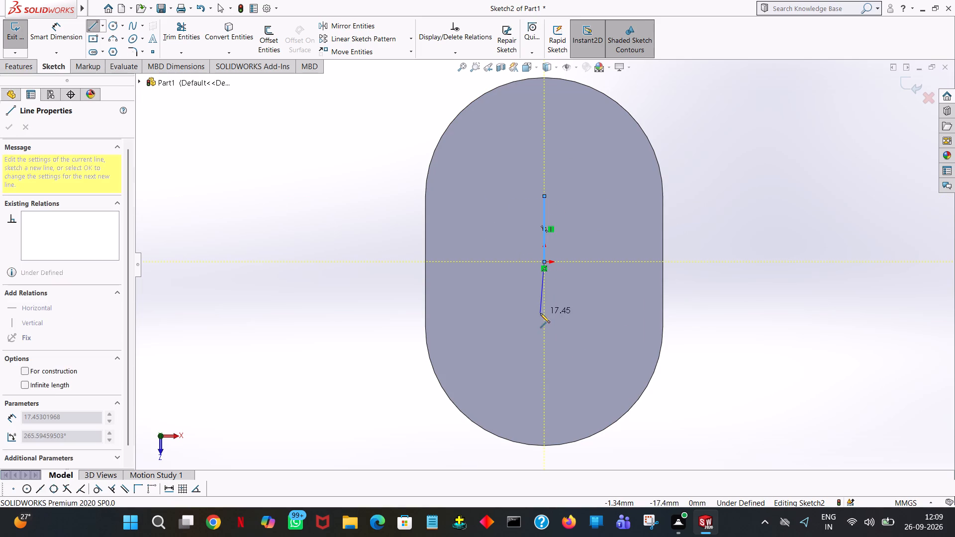
click(544, 315)
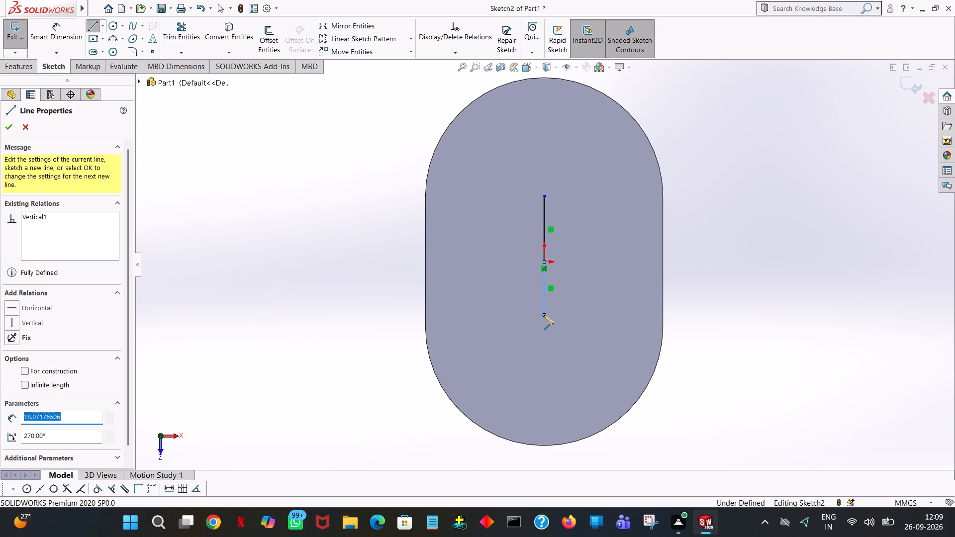
text(22)
key(Return)
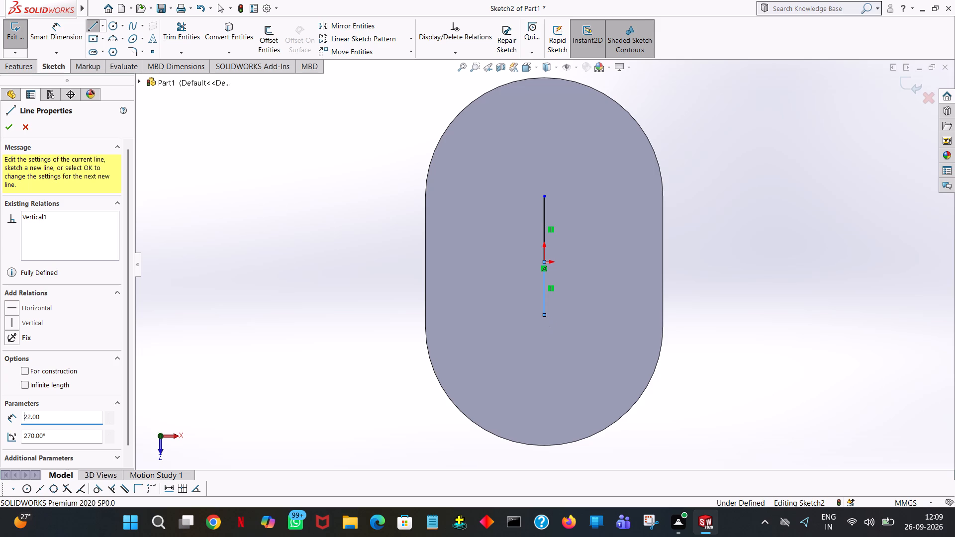
right_click(544, 315)
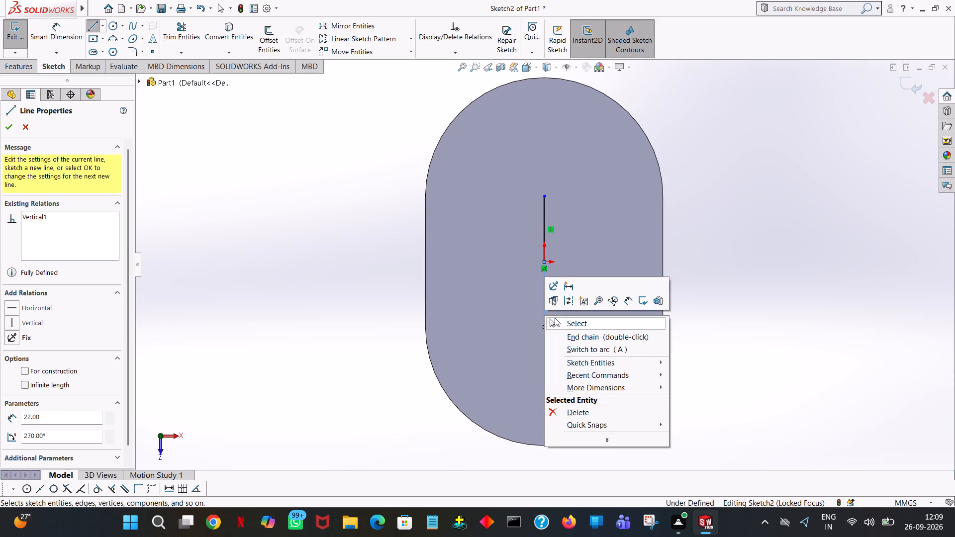
click(555, 318)
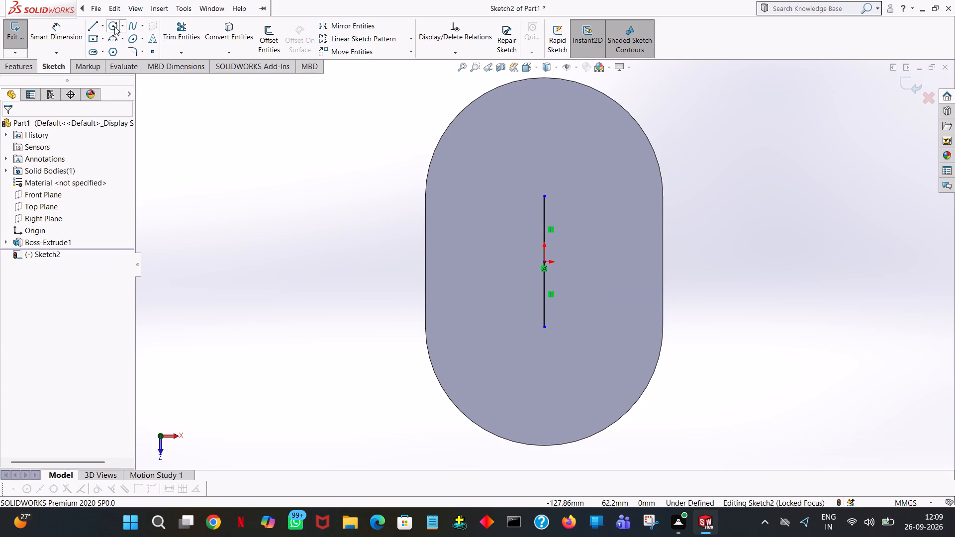
Sketch two circles of 16 mm radius, one centred on the outer endpoint of each vertical line.
click(113, 26)
click(543, 197)
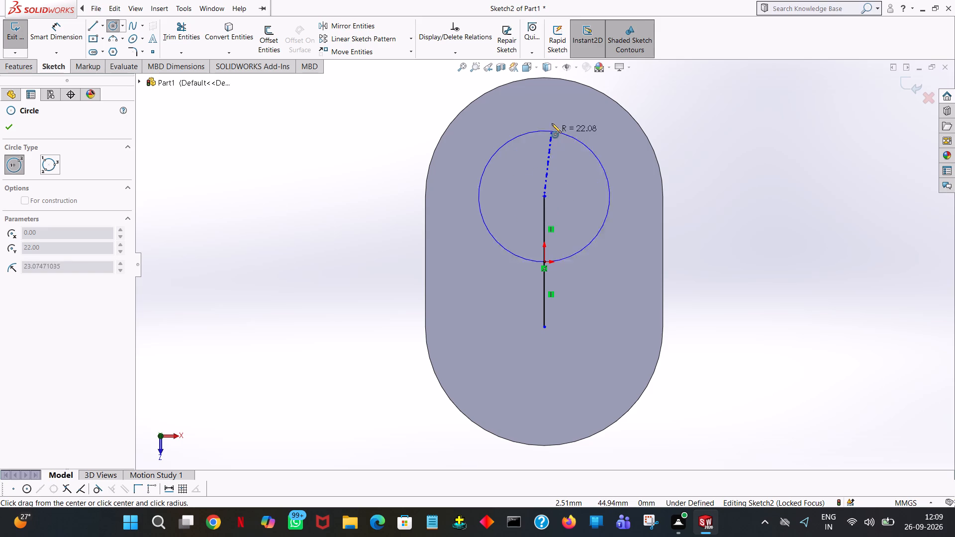
click(546, 113)
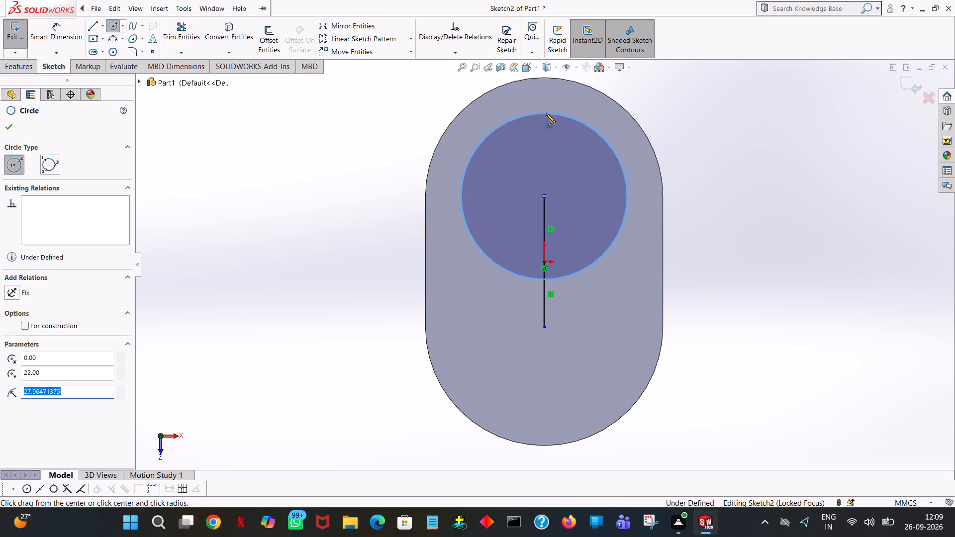
text(16)
key(Return)
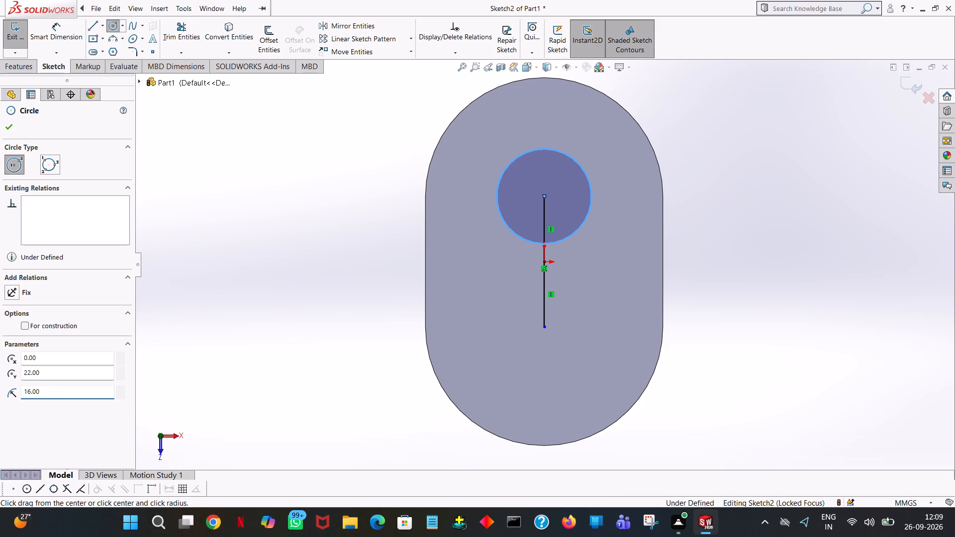
click(544, 326)
click(543, 277)
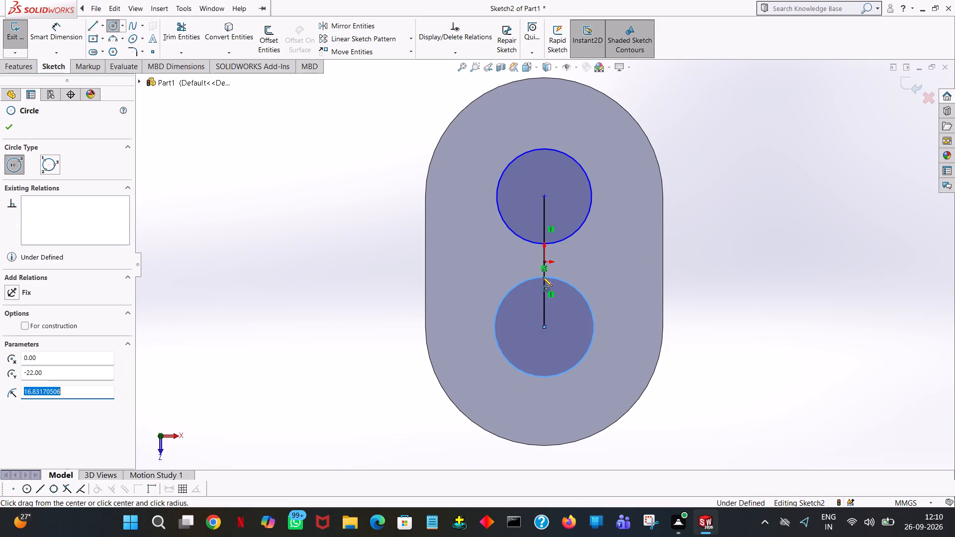
text(16)
key(Return)
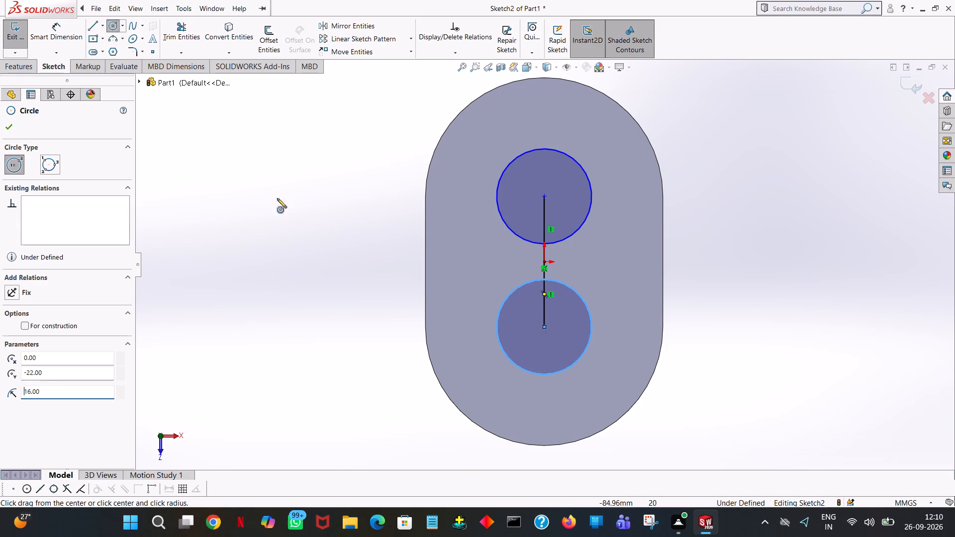
click(9, 129)
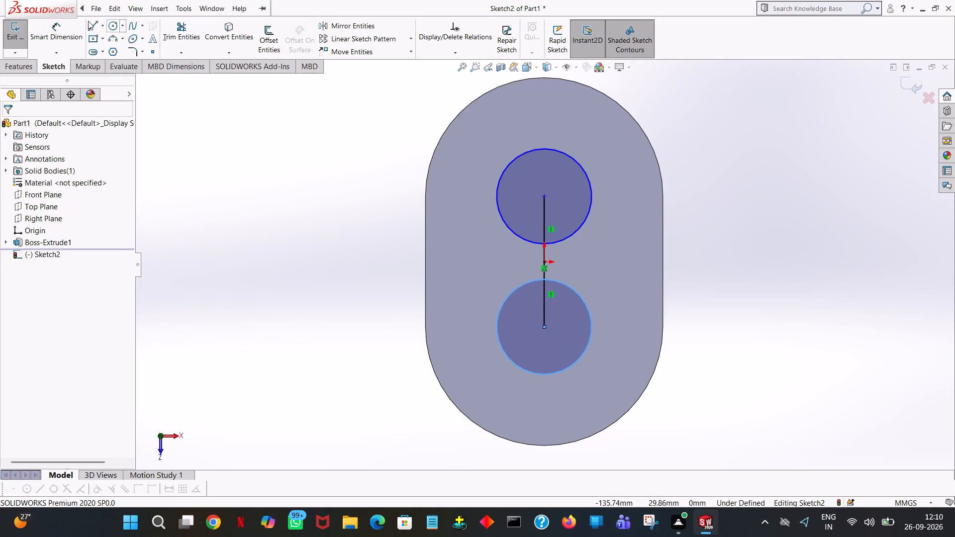
Join the two circles with a vertical line on each side, running between their outermost side quadrant points.
click(88, 21)
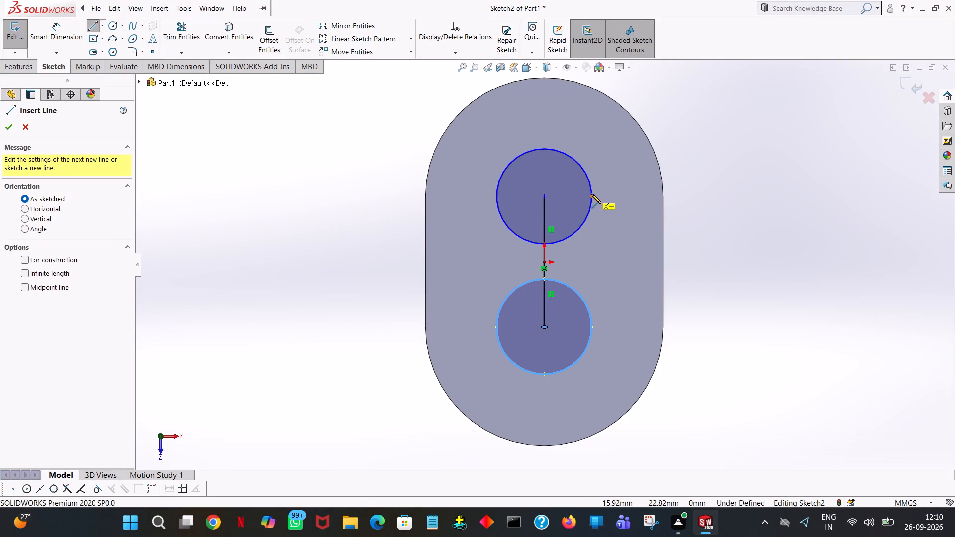
click(592, 195)
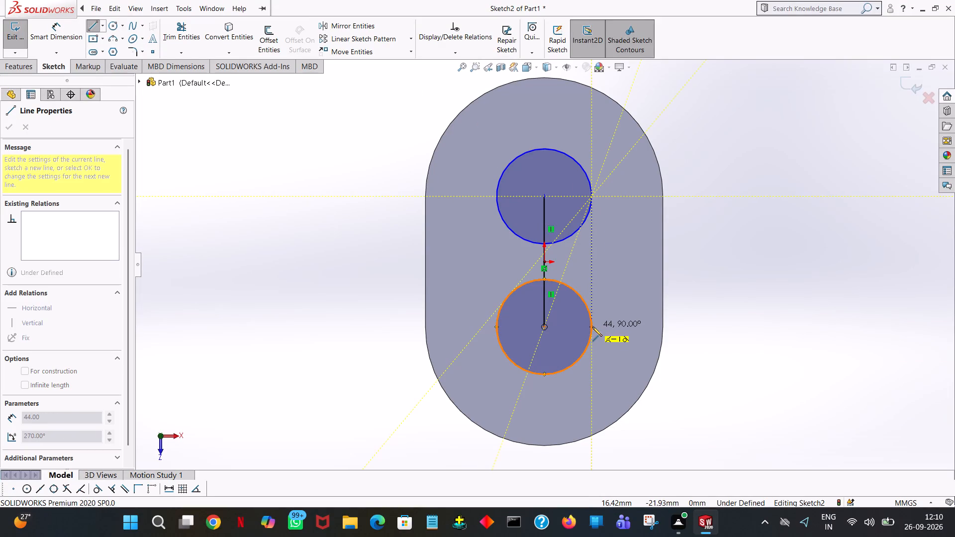
click(591, 327)
right_click(591, 328)
click(628, 339)
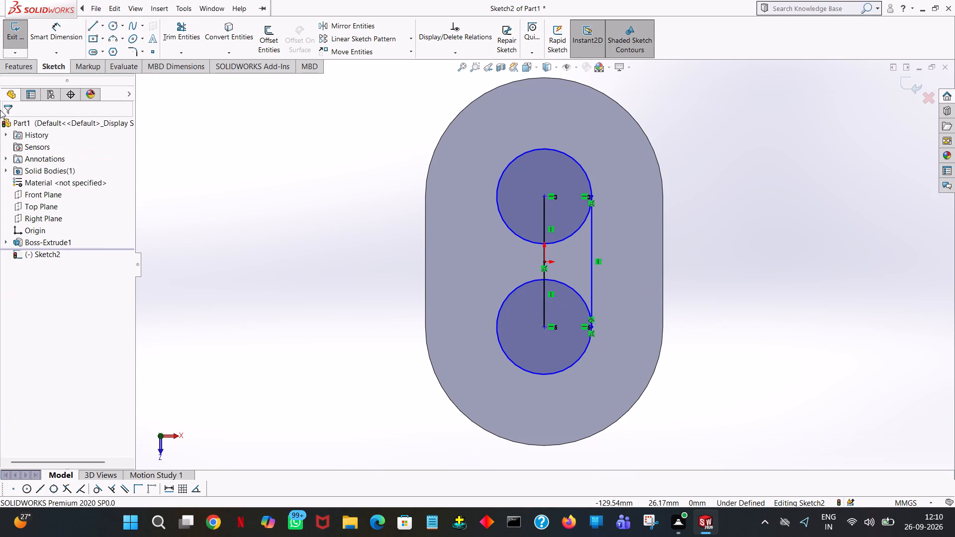
click(215, 92)
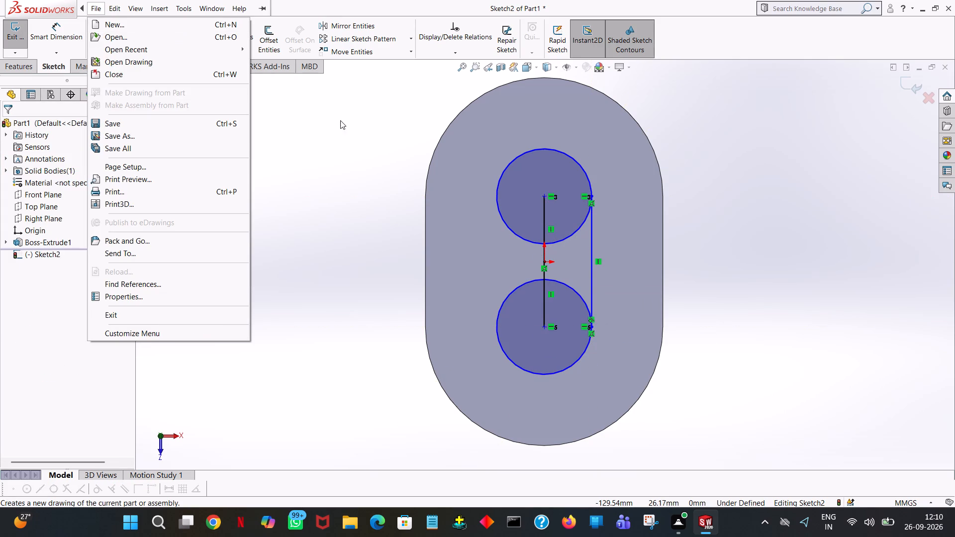
click(340, 120)
click(89, 26)
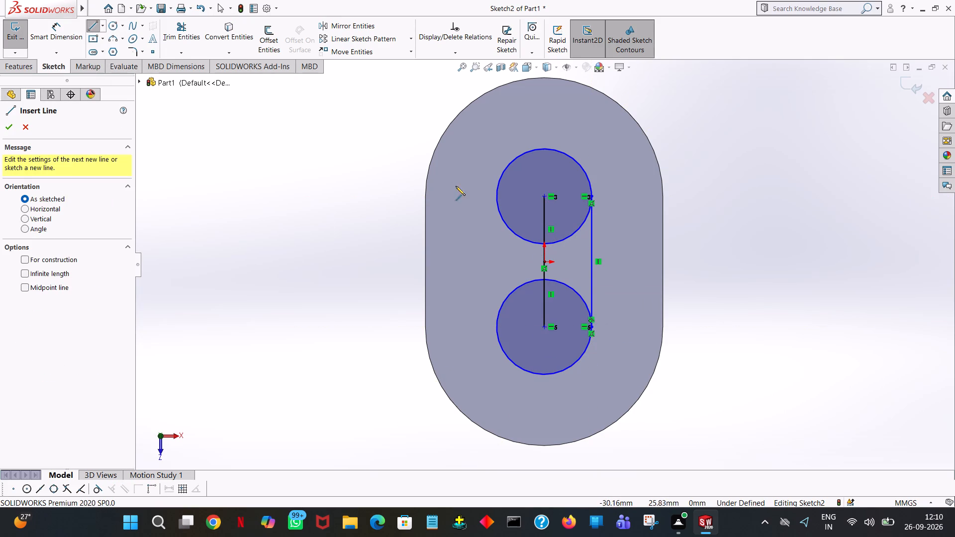
click(496, 195)
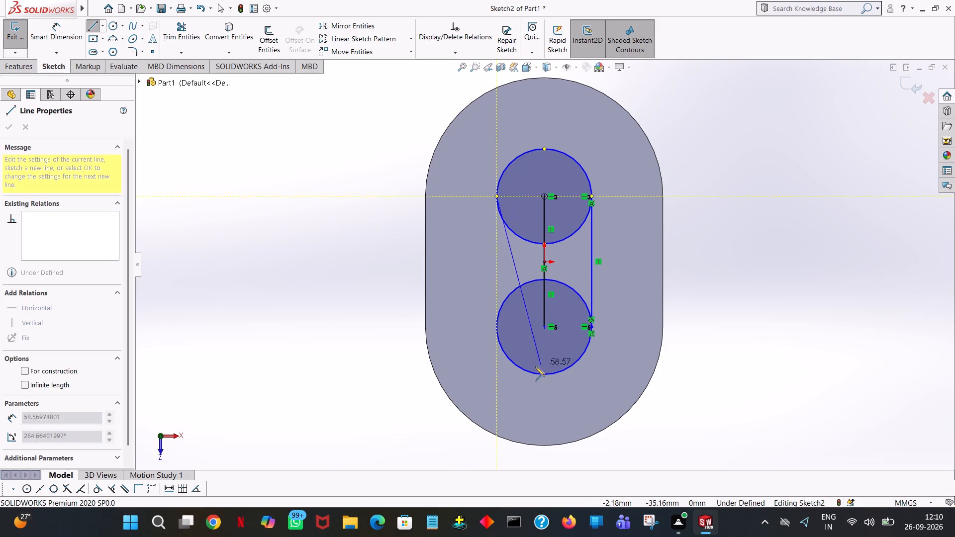
click(495, 327)
right_click(495, 327)
click(506, 331)
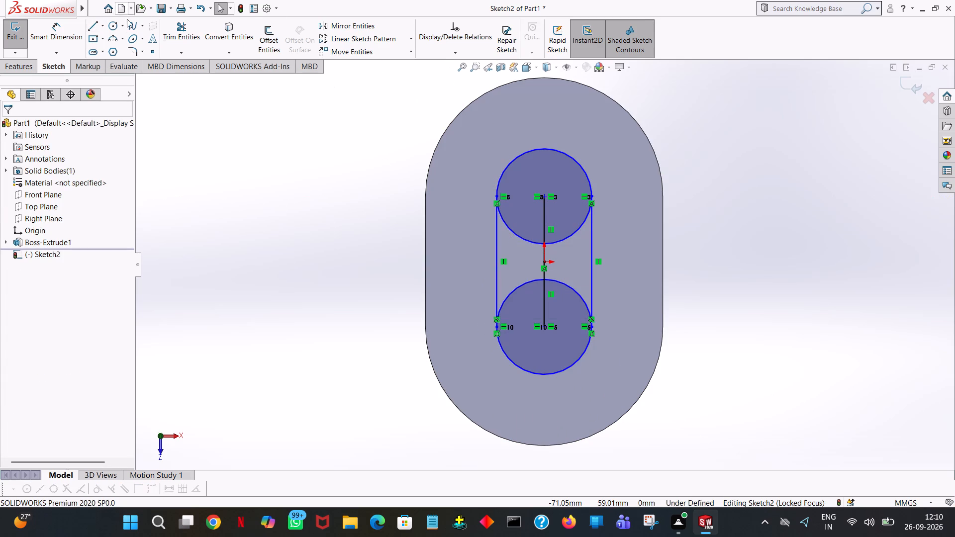
Trim the circles' inner arcs and all pieces of the central vertical lines, leaving only the closed slot outline.
click(171, 27)
click(512, 231)
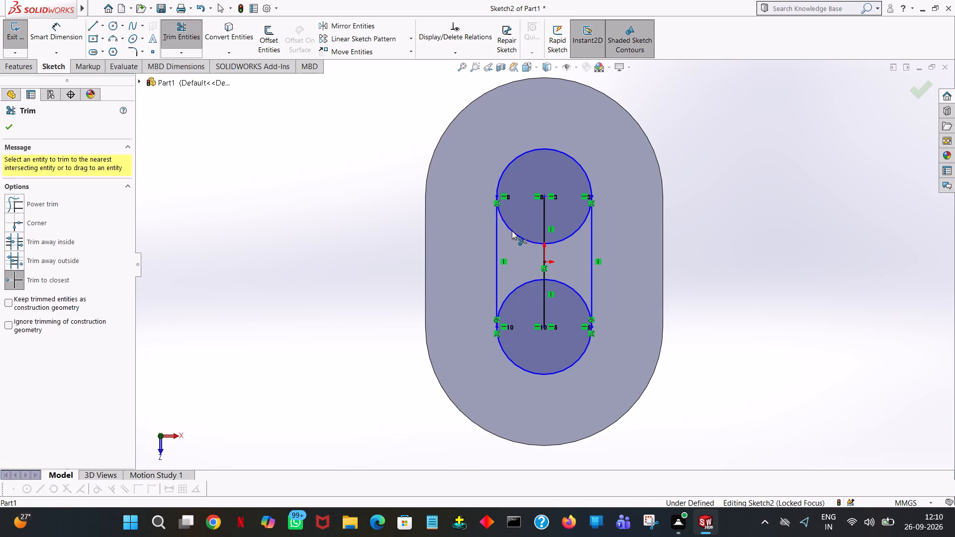
click(560, 238)
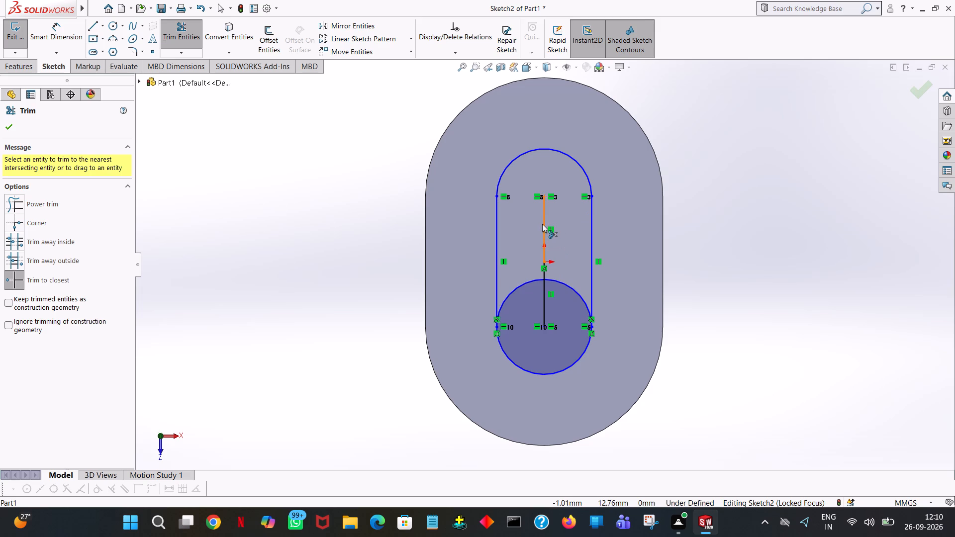
click(543, 224)
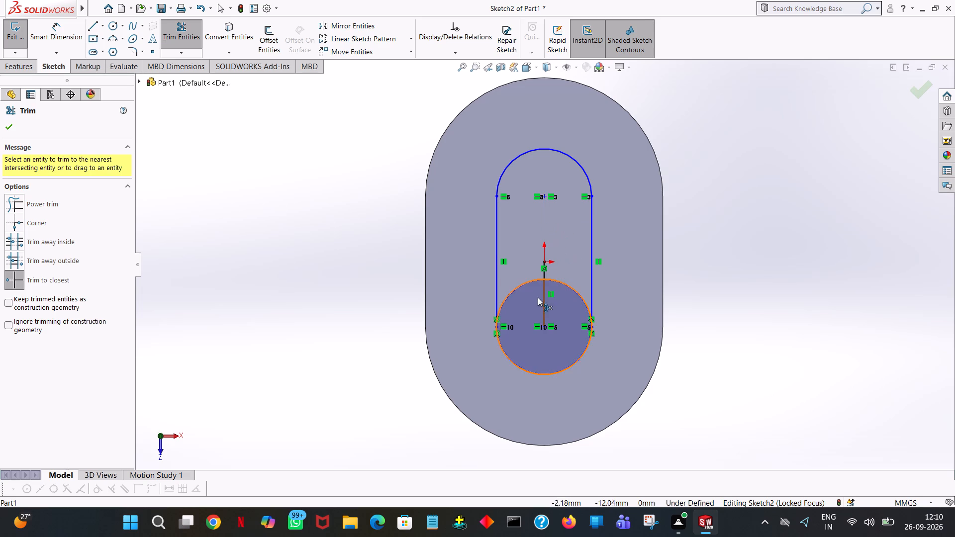
click(546, 301)
click(550, 278)
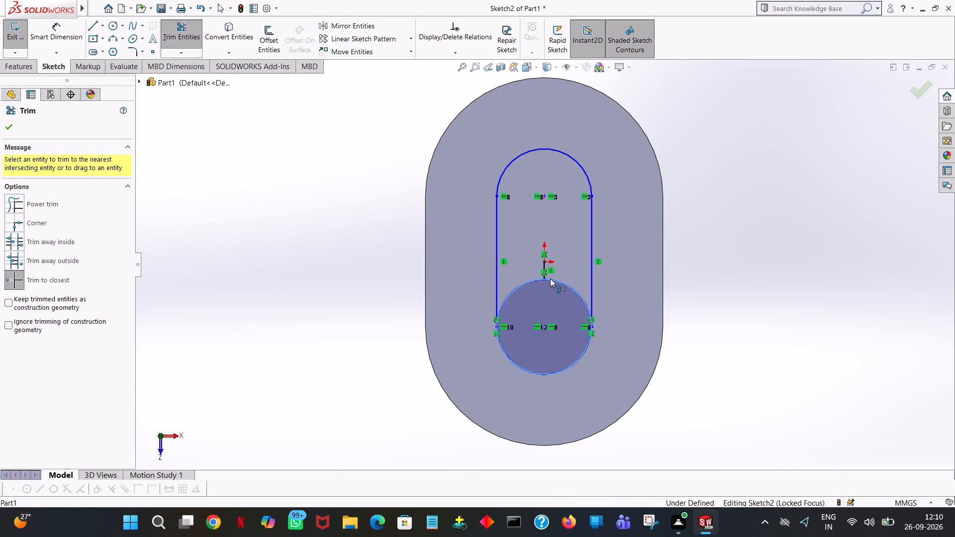
click(531, 283)
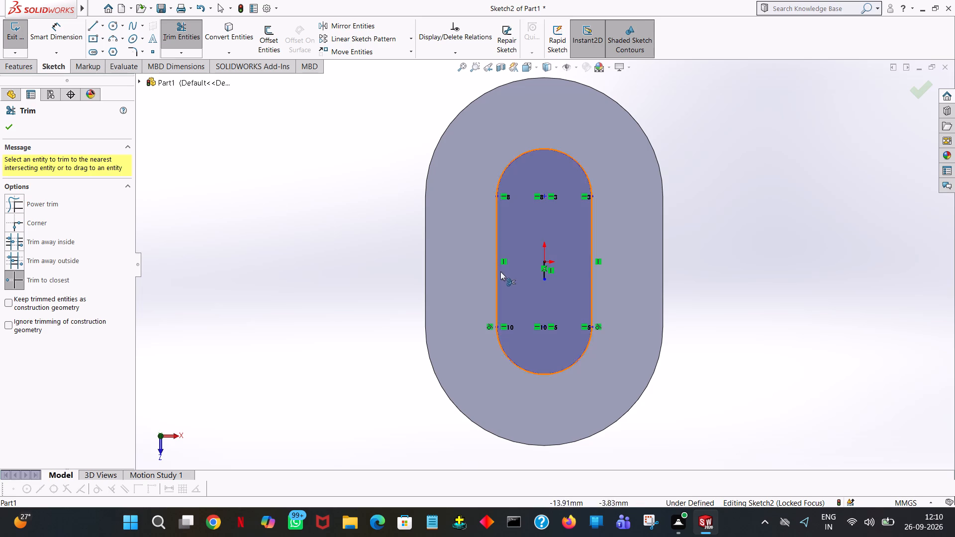
click(12, 133)
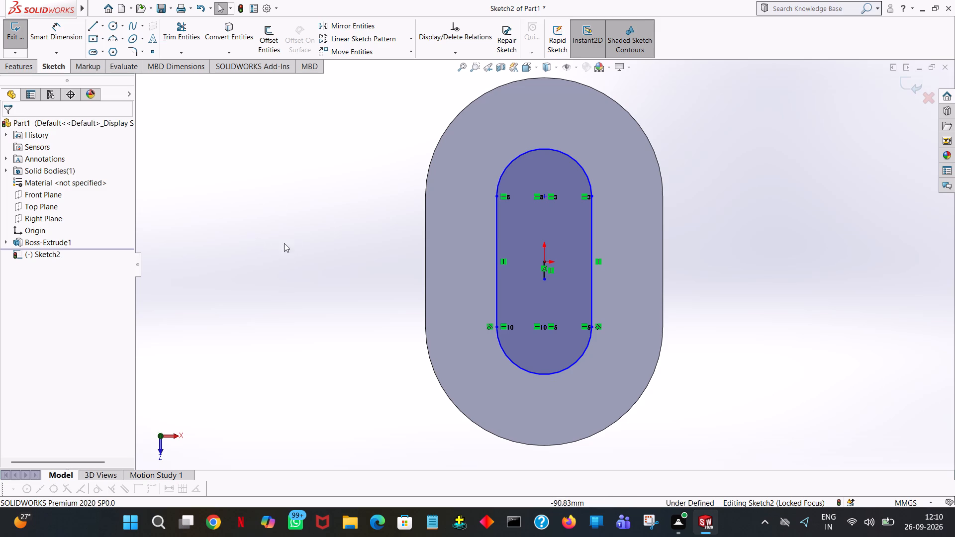
middle_drag(310, 264, 314, 260)
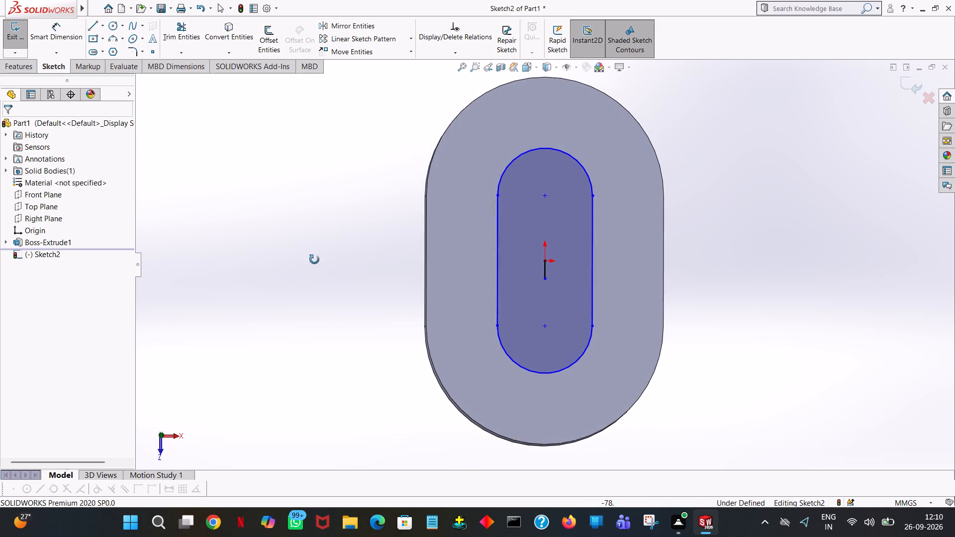
middle_drag(314, 260, 316, 272)
click(180, 41)
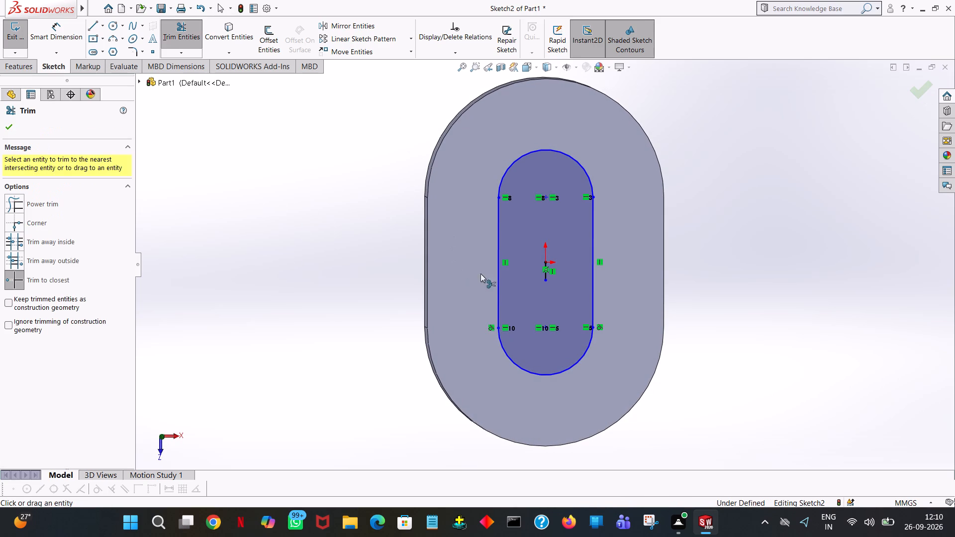
click(546, 273)
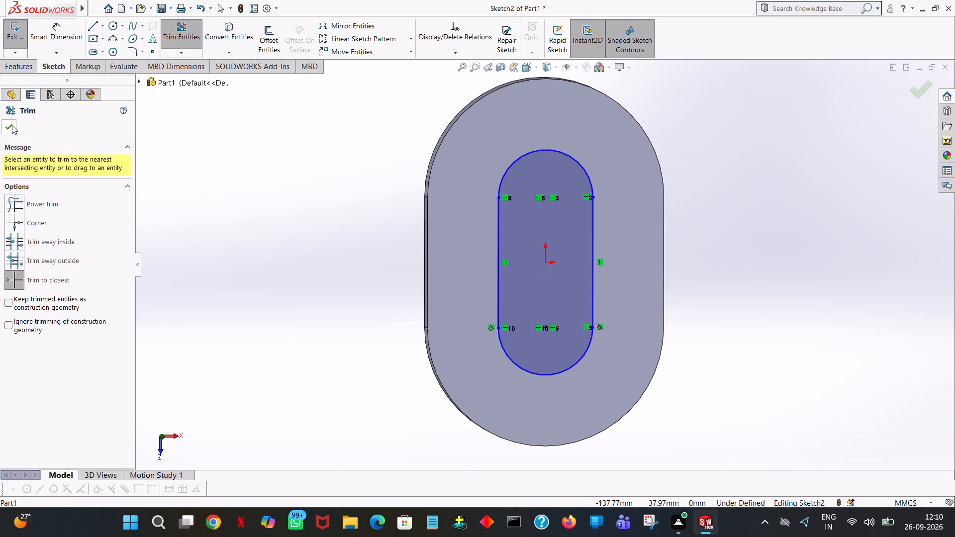
Sketch two circles of 10 mm radius inside the slot outline, one concentric with each end arc.
click(12, 125)
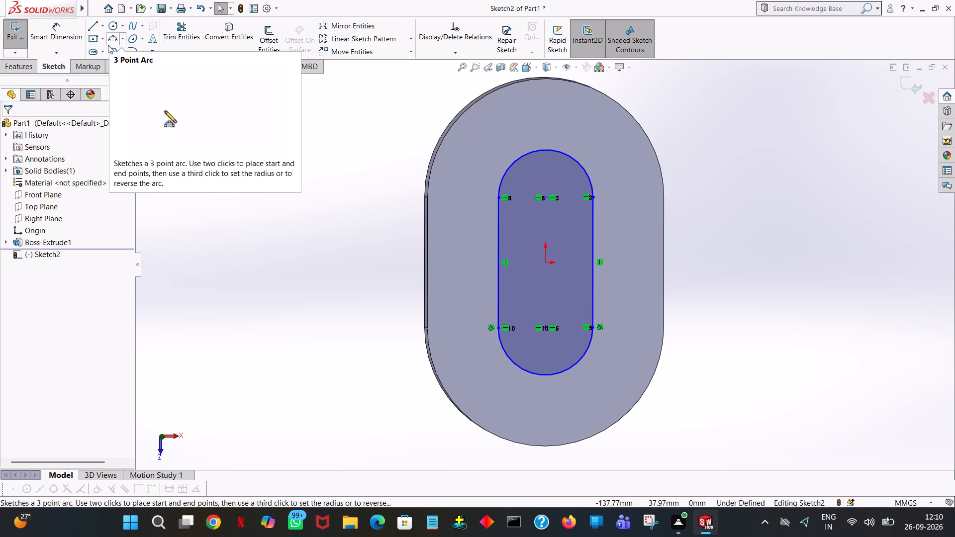
click(115, 27)
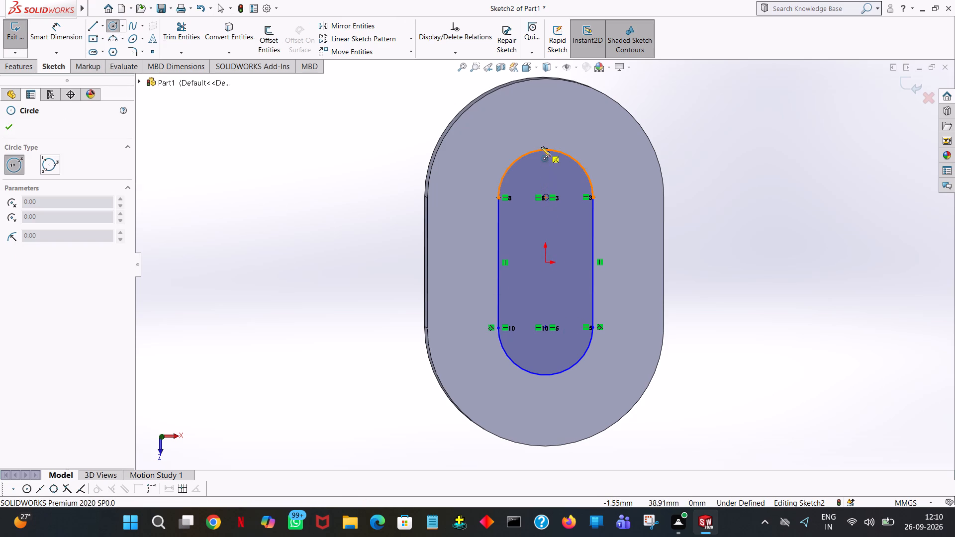
click(547, 197)
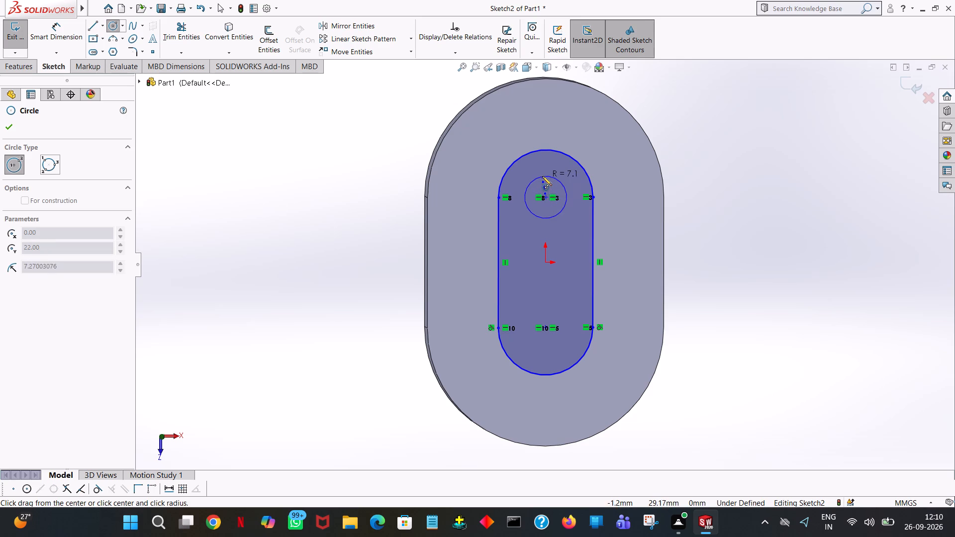
click(542, 175)
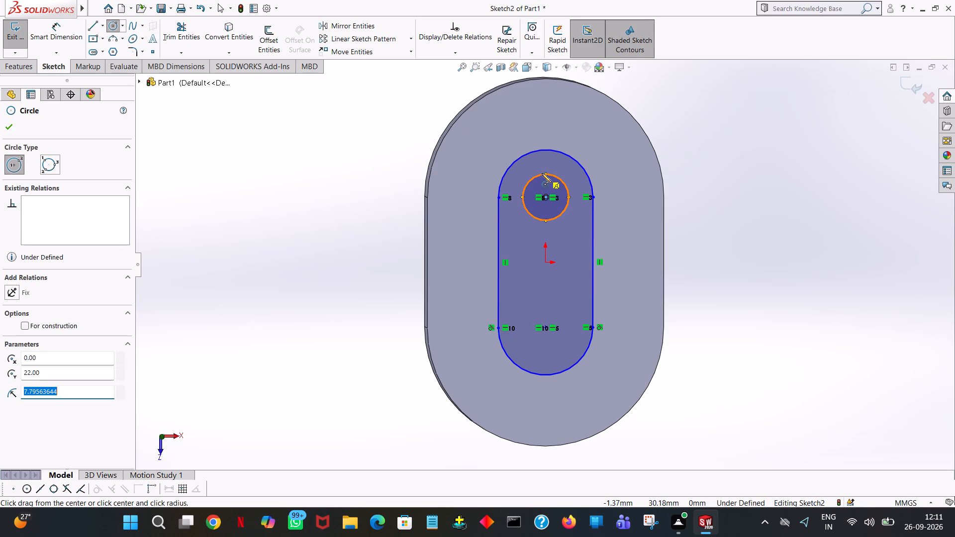
text(10)
key(Return)
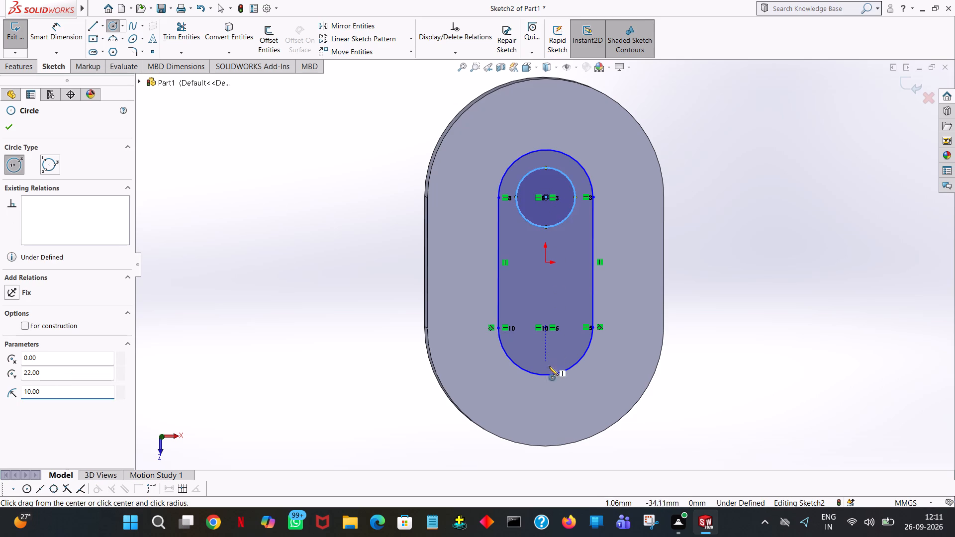
click(546, 326)
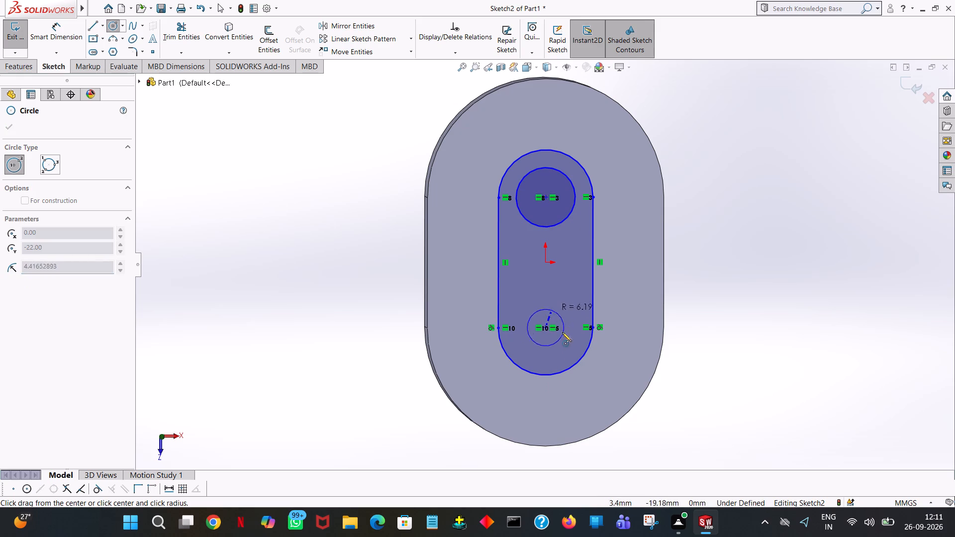
click(544, 359)
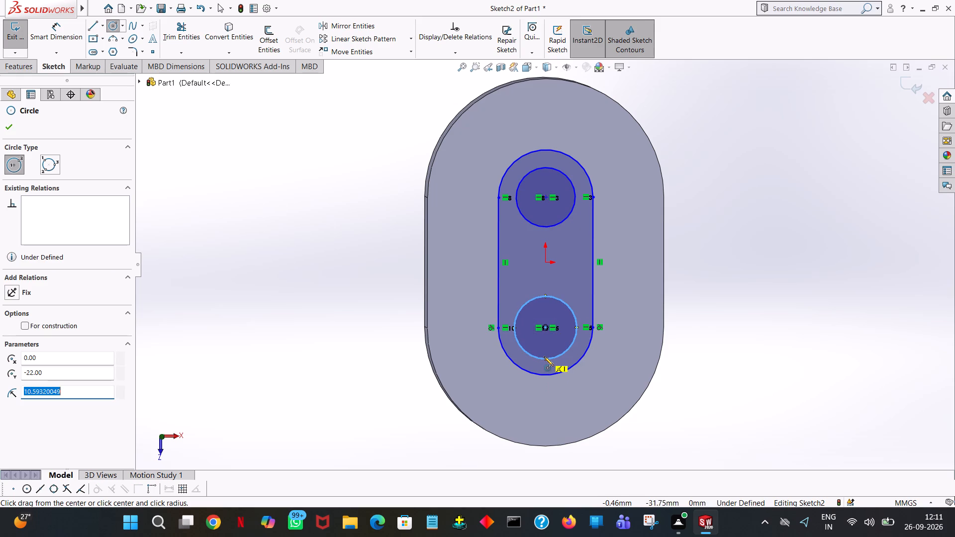
text(10)
key(Return)
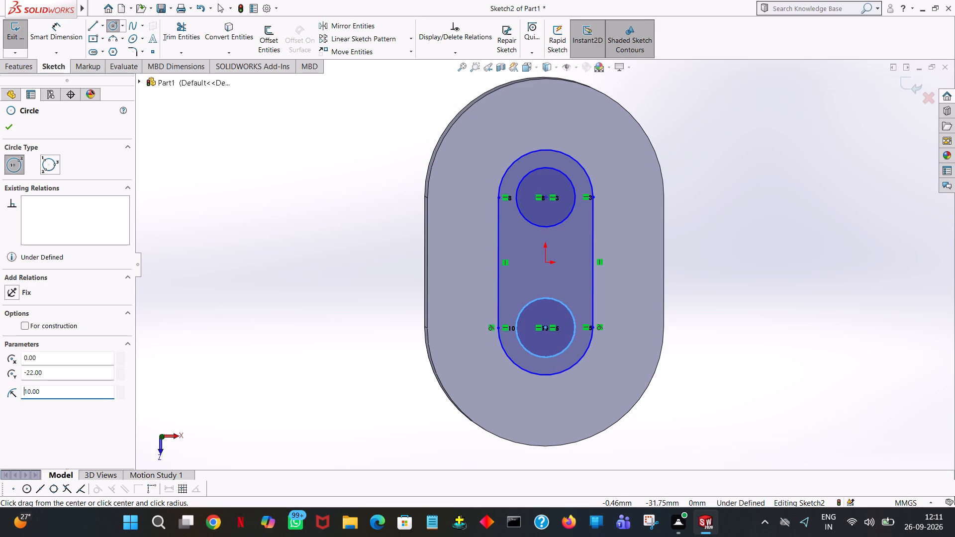
click(10, 126)
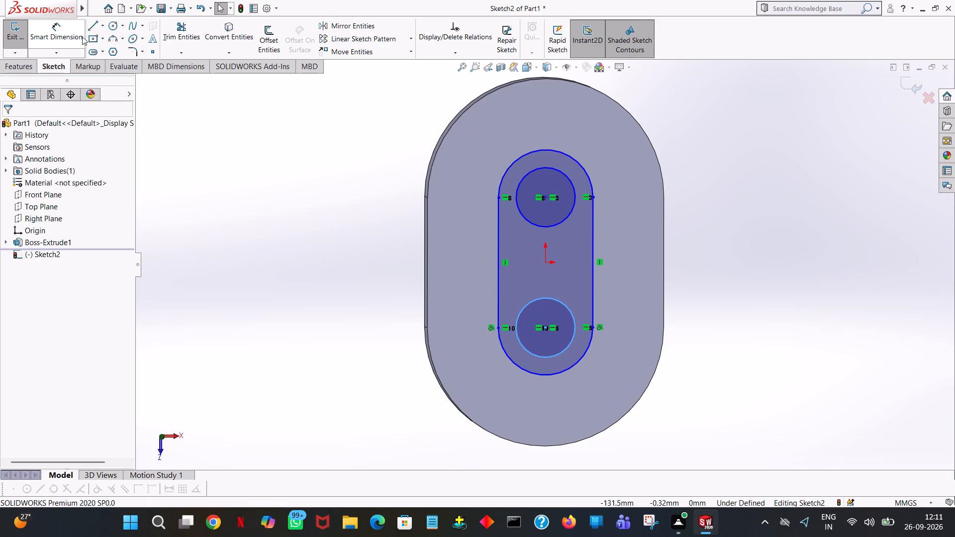
Join the two 10 mm radius circles with a vertical line on each side, between their outermost side quadrant points.
click(97, 22)
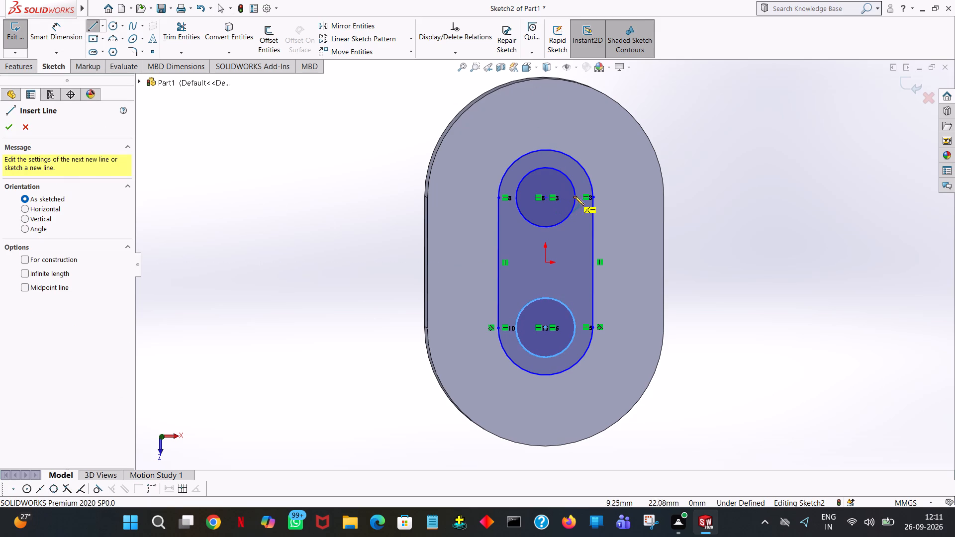
click(575, 196)
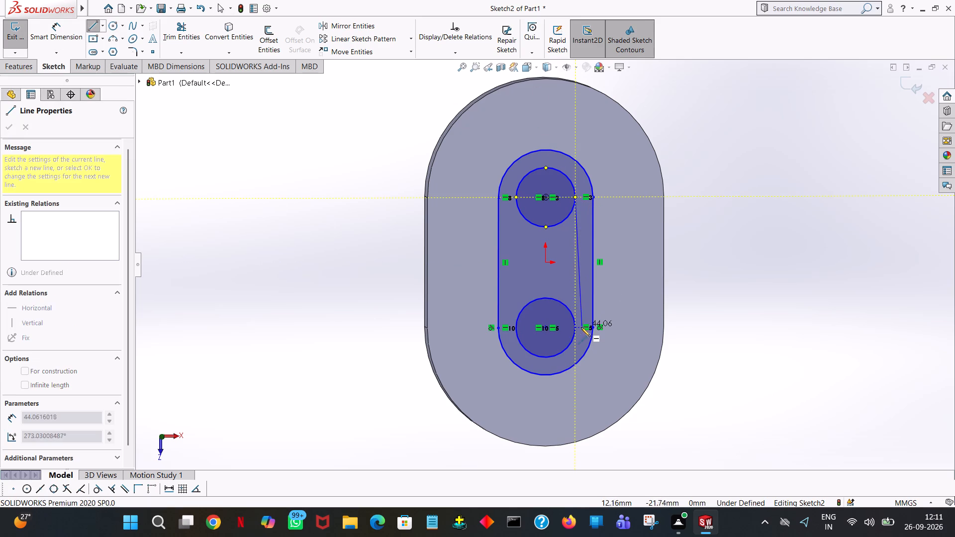
click(575, 328)
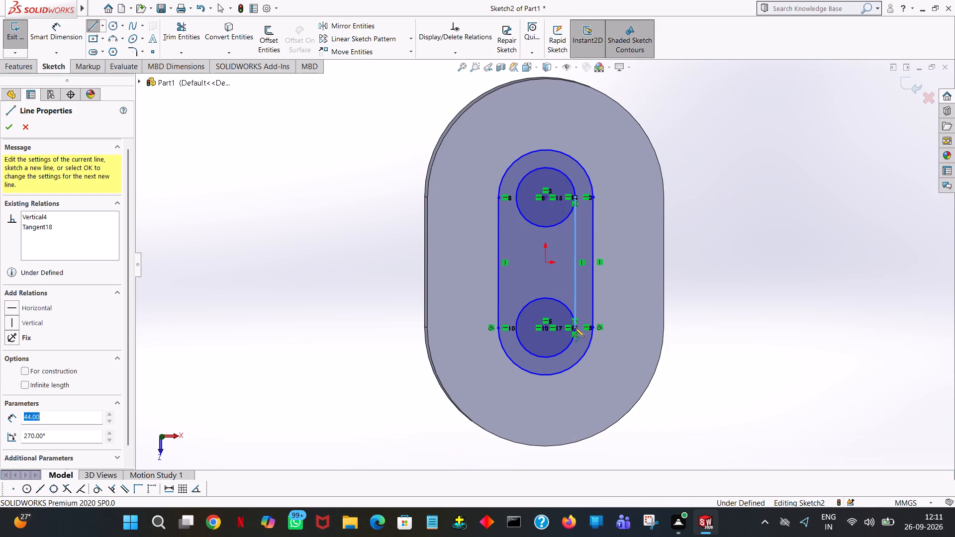
right_click(575, 328)
click(591, 334)
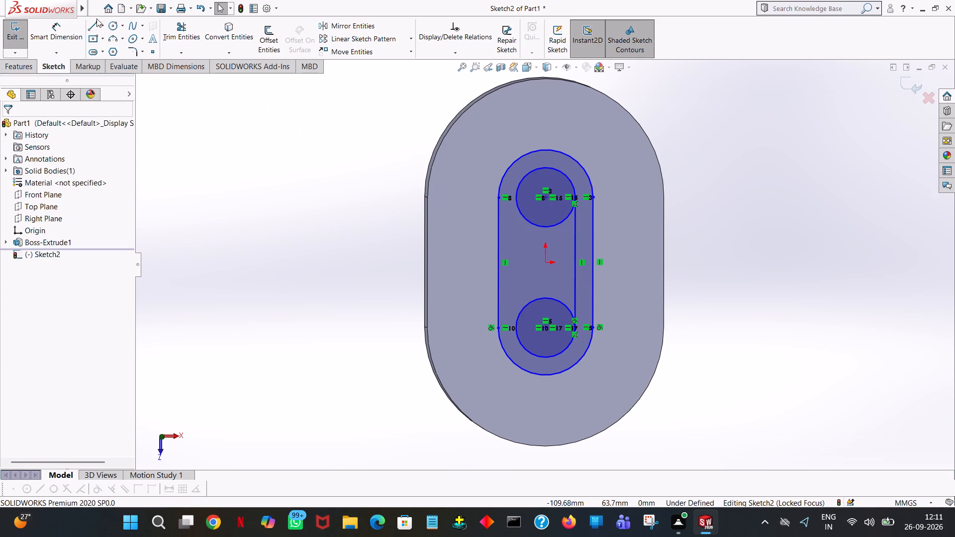
click(93, 20)
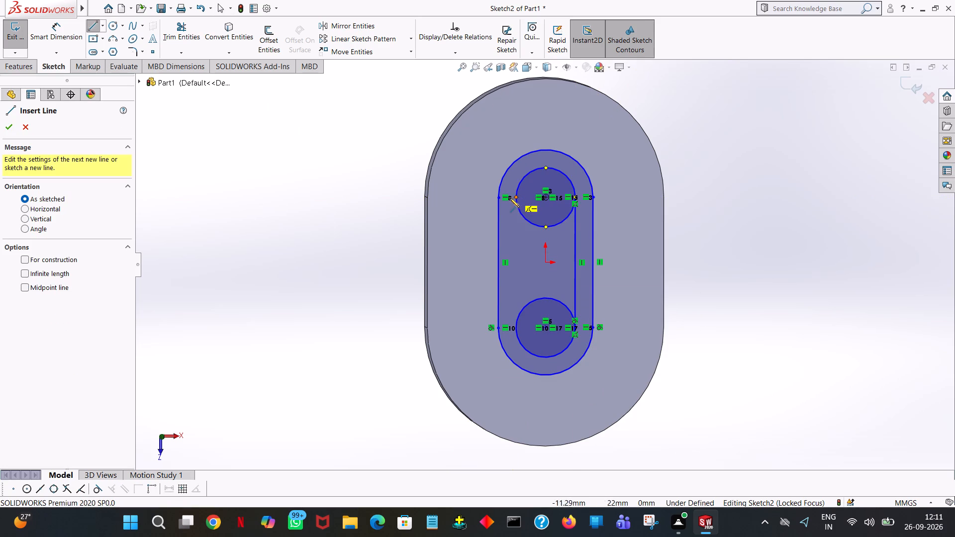
click(515, 197)
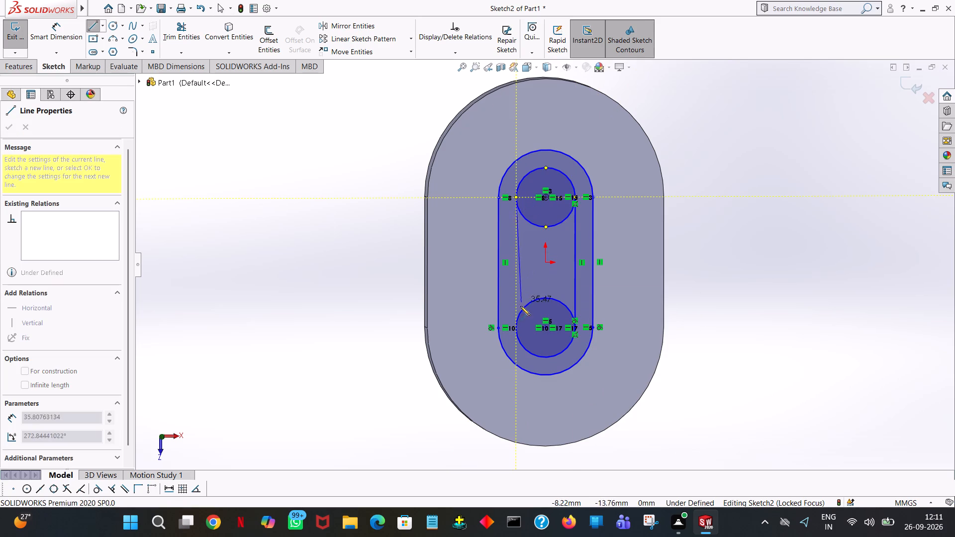
click(516, 329)
right_click(515, 329)
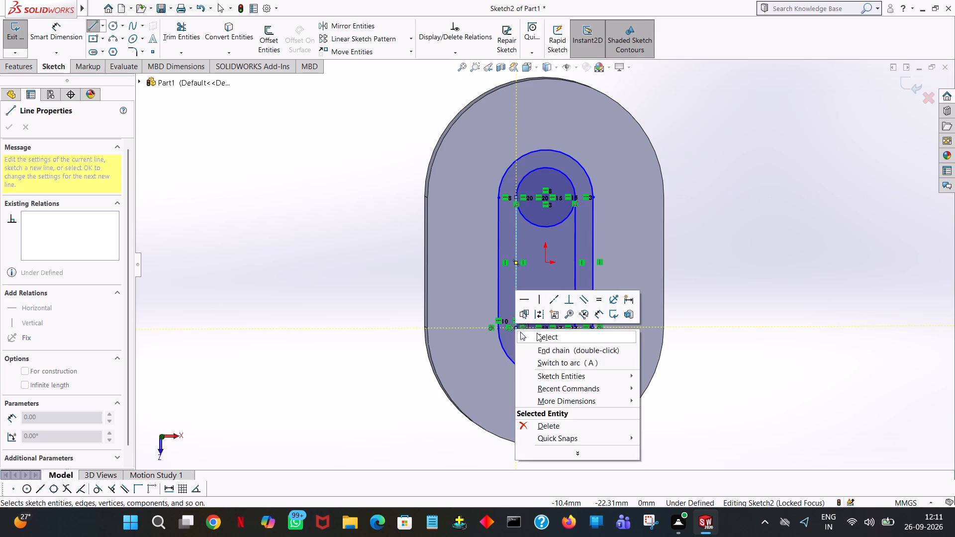
click(537, 333)
Trim the inner arcs of the two 10 mm radius circles, leaving a closed inner slot outline.
click(178, 42)
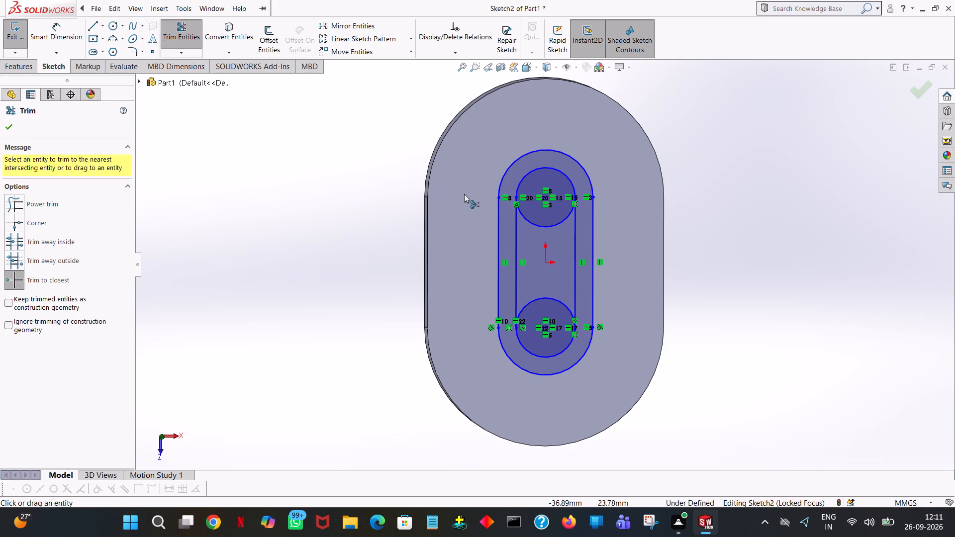
click(552, 225)
click(548, 299)
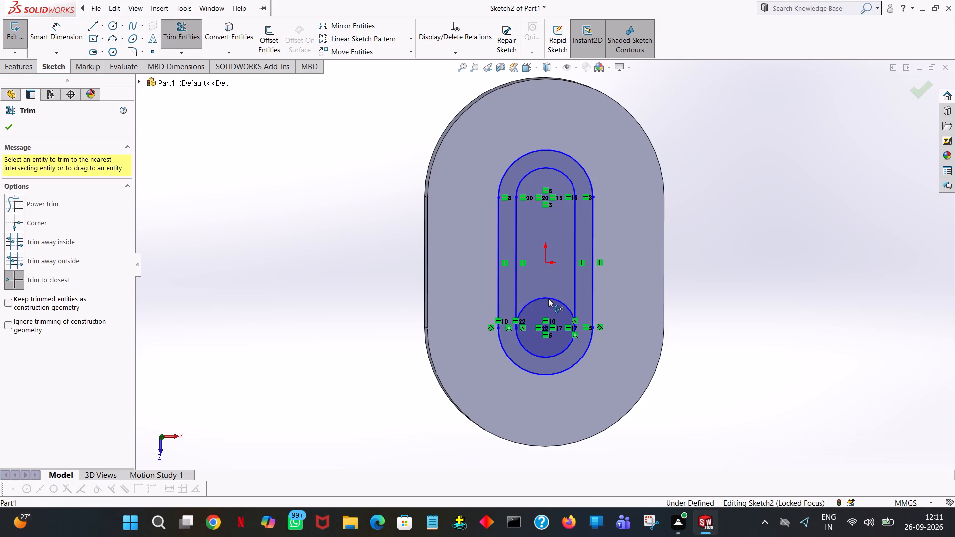
click(3, 127)
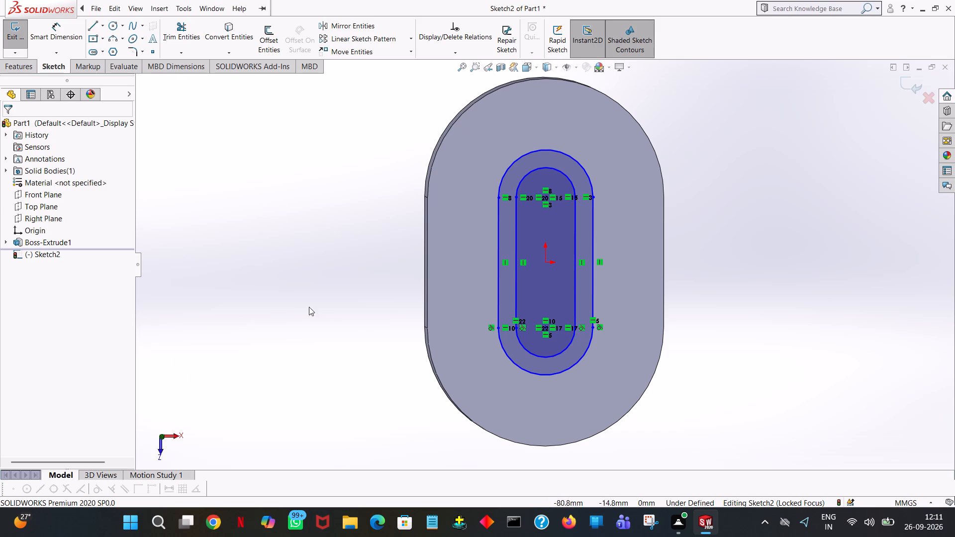
drag(408, 271, 465, 256)
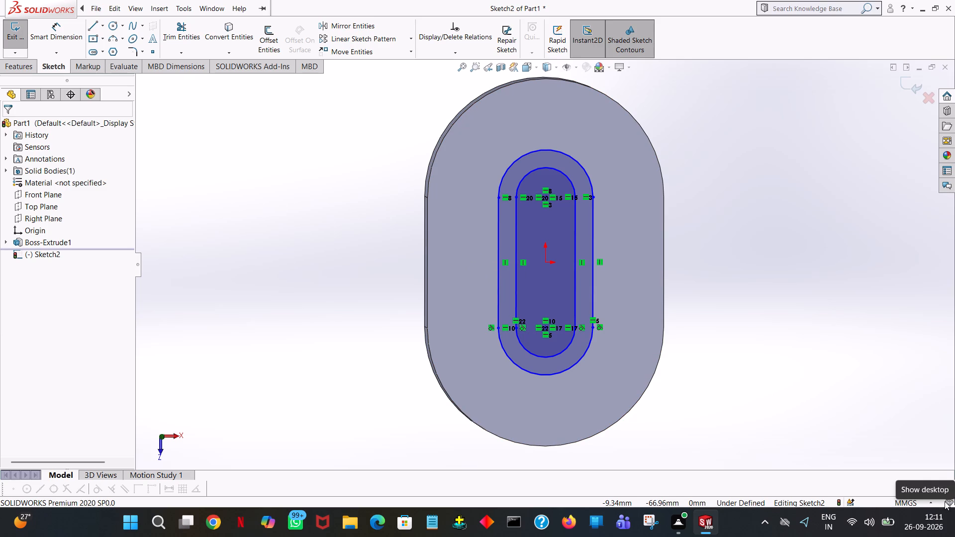
Extrude the ring between the two slot outlines as a blind boss 22 mm high, merged with the base plate.
click(26, 69)
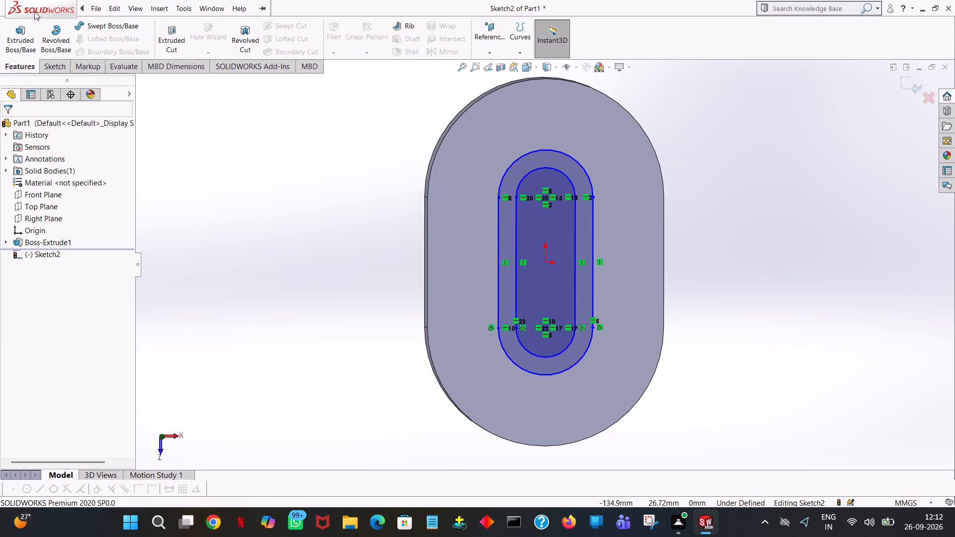
click(21, 28)
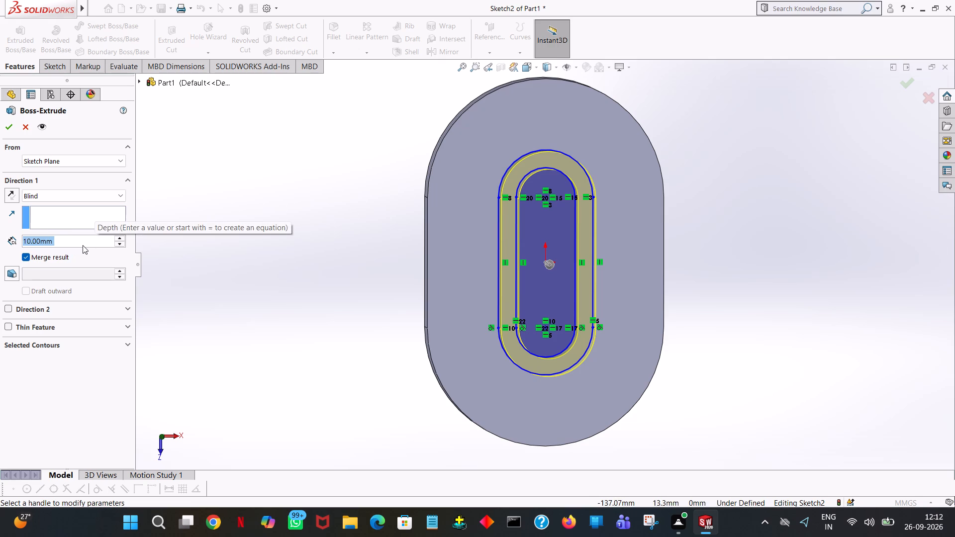
text(22)
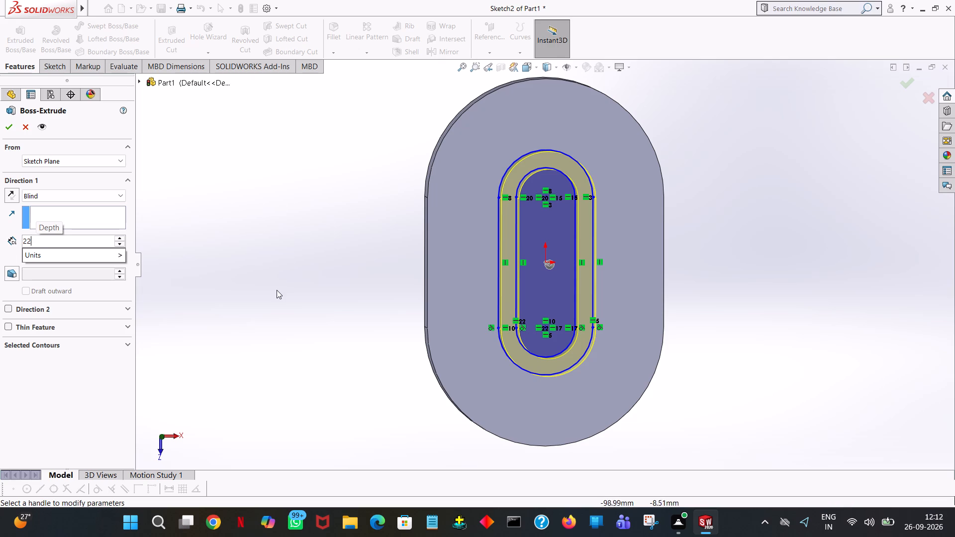
click(277, 290)
middle_drag(485, 310, 466, 182)
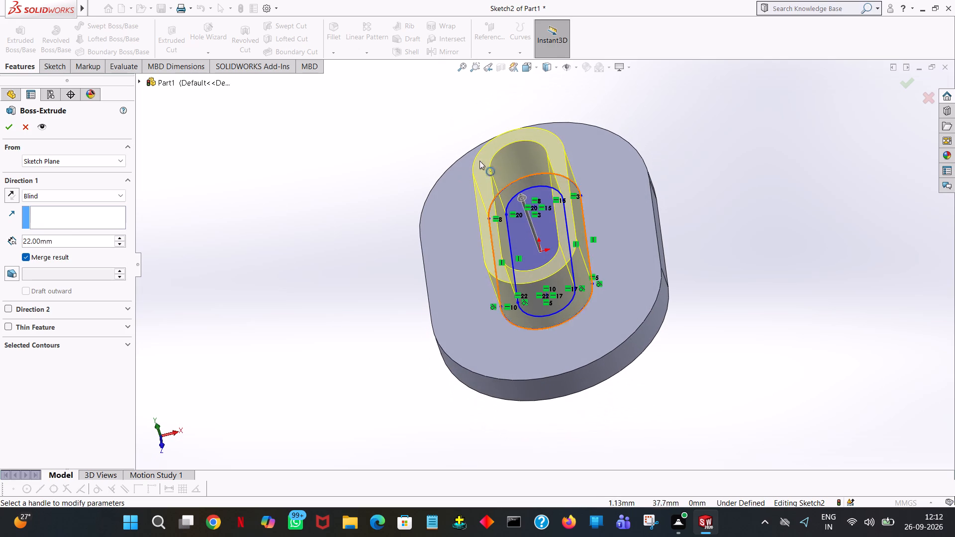
click(3, 128)
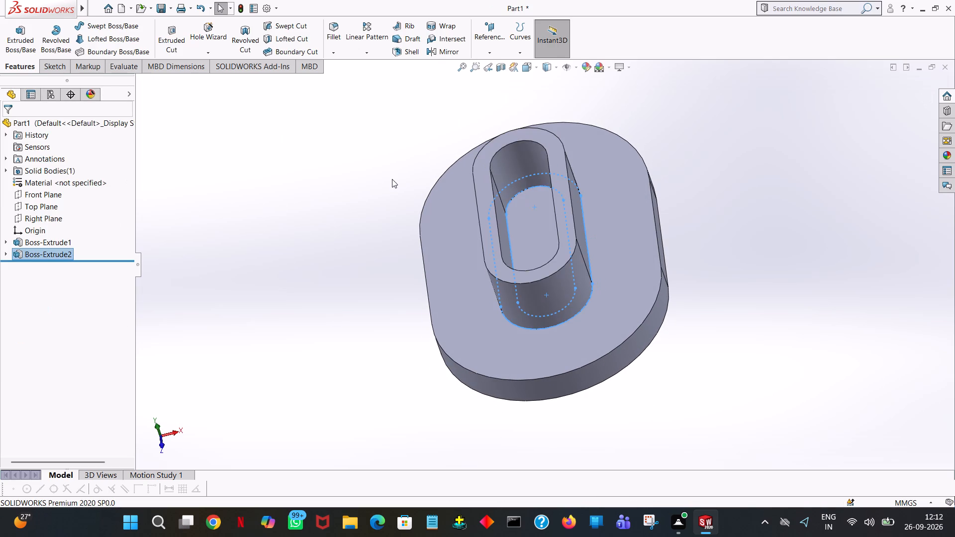
Start an extrude sketch on the plate face inside the slotted boss and convert that face's outline into sketch entities.
middle_drag(392, 179, 399, 349)
click(403, 106)
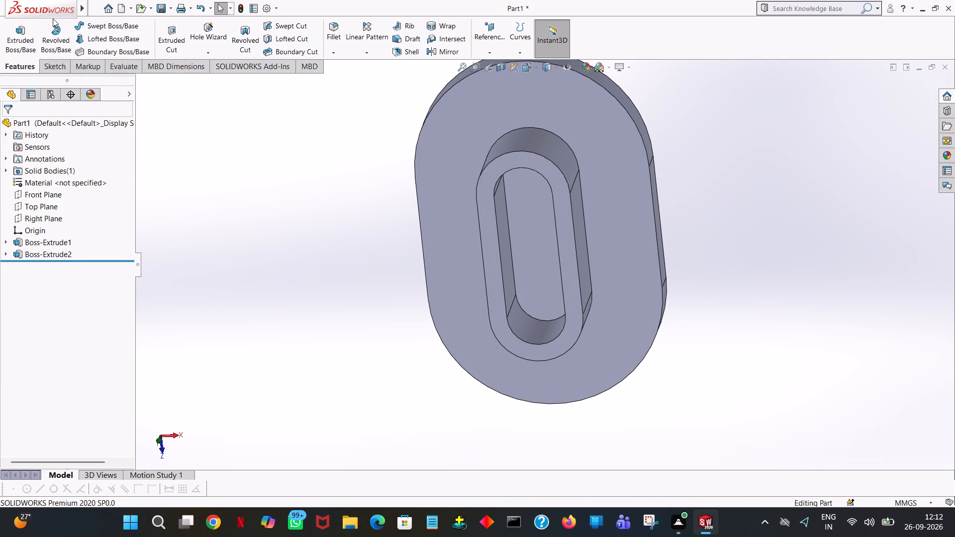
click(24, 29)
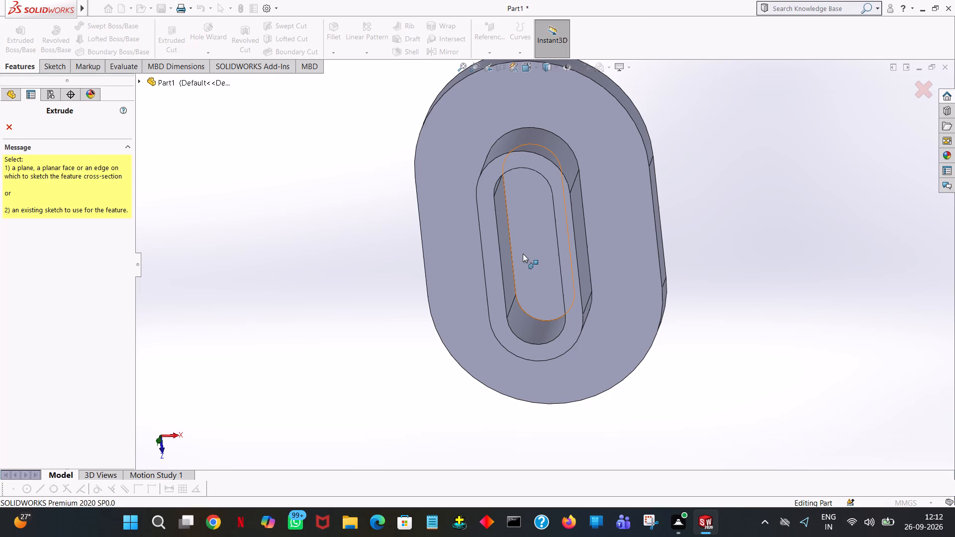
click(523, 254)
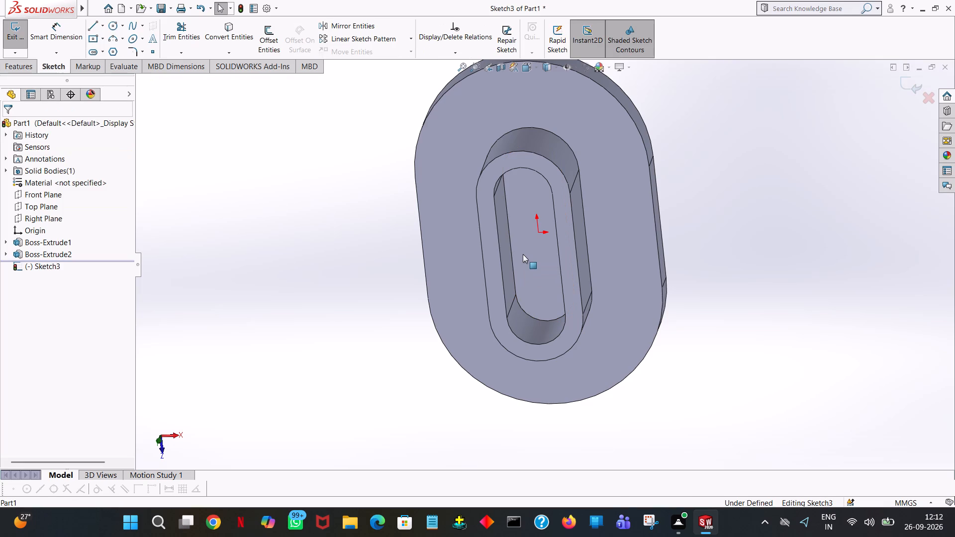
key(space)
click(123, 77)
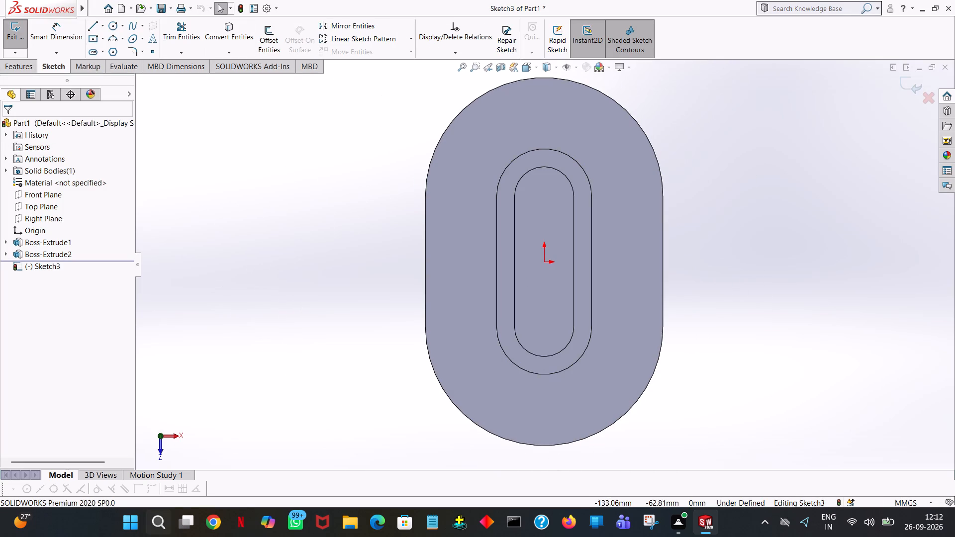
click(247, 28)
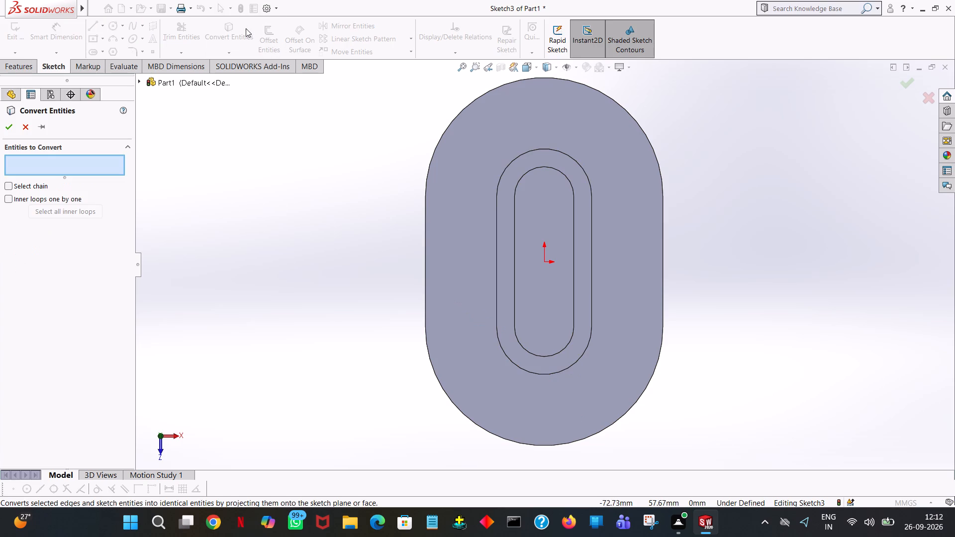
click(545, 230)
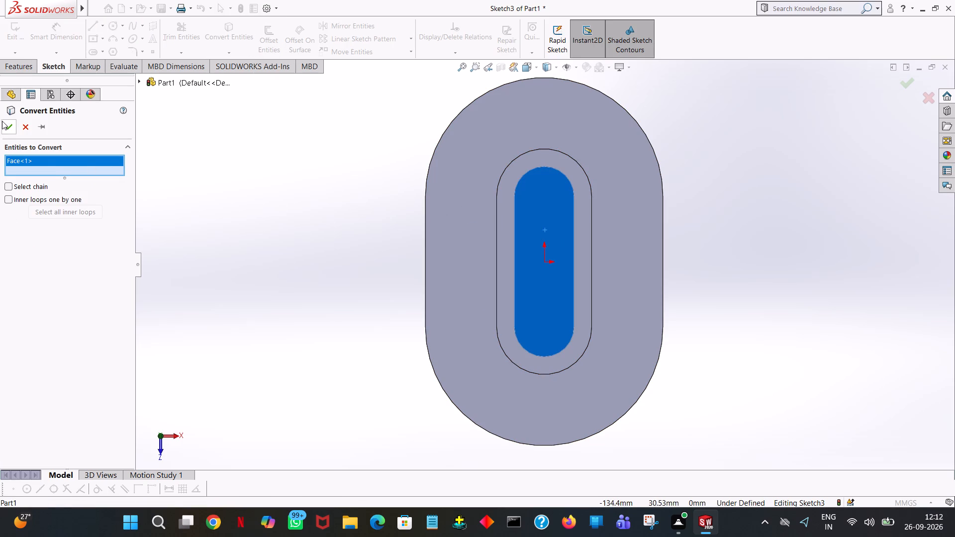
click(6, 130)
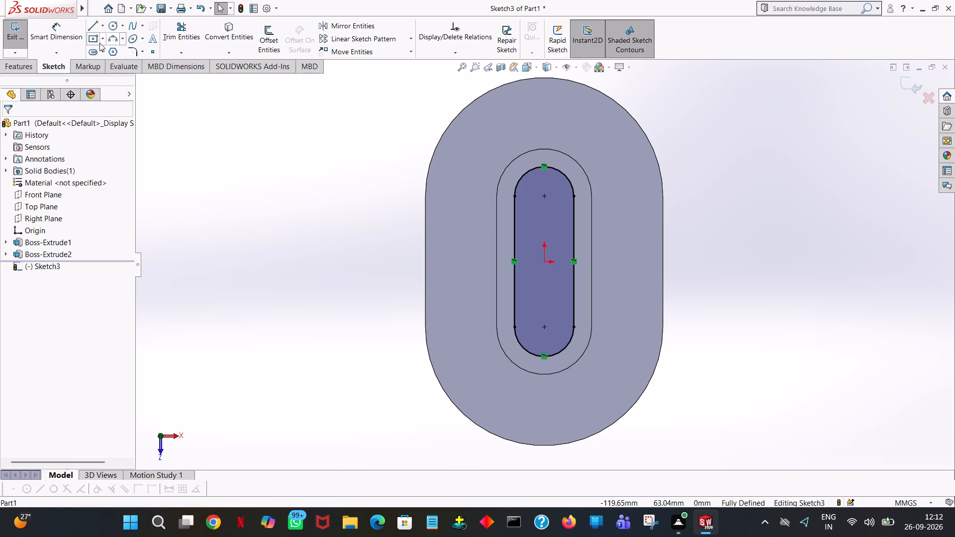
Extrude the converted inner slot outline as a blind boss 10 mm high, merged with the existing body.
click(20, 61)
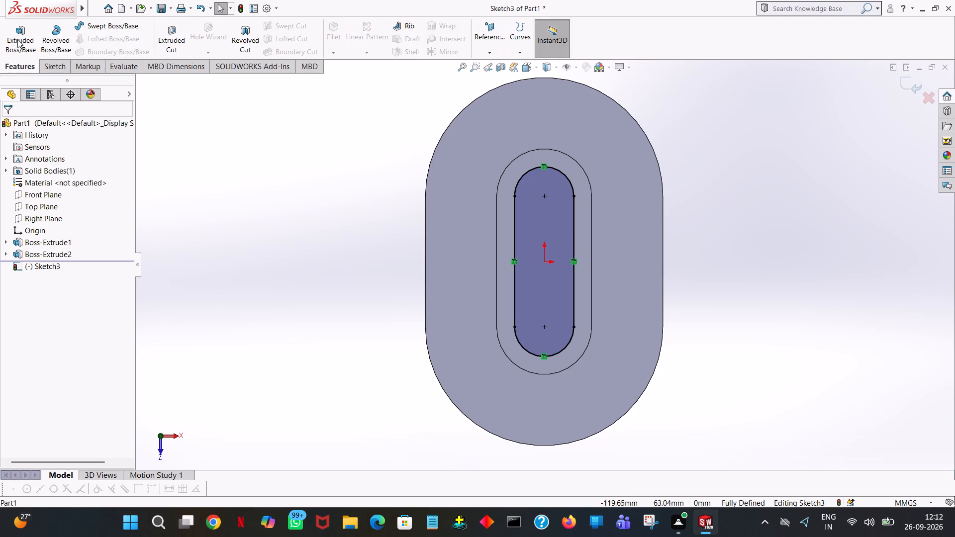
click(17, 39)
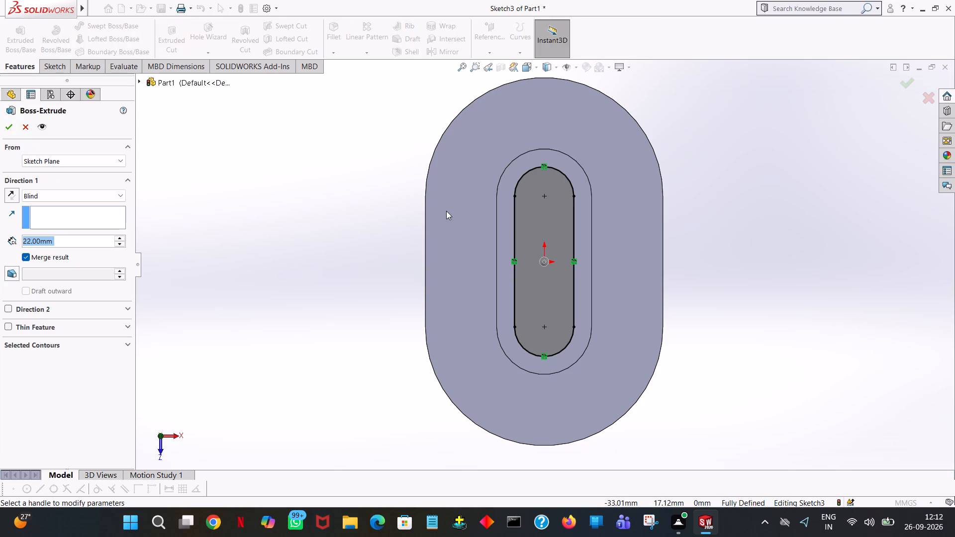
text(10)
key(Return)
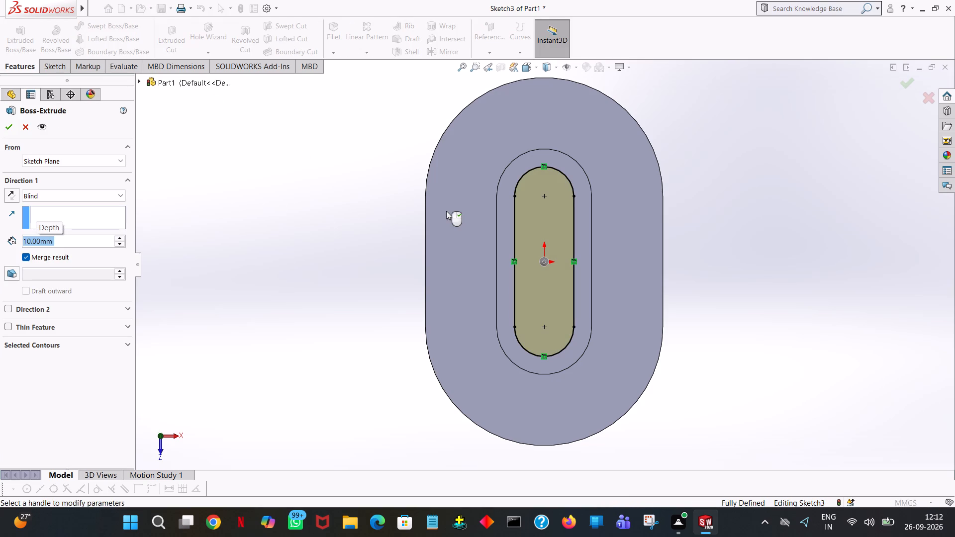
click(7, 128)
click(377, 317)
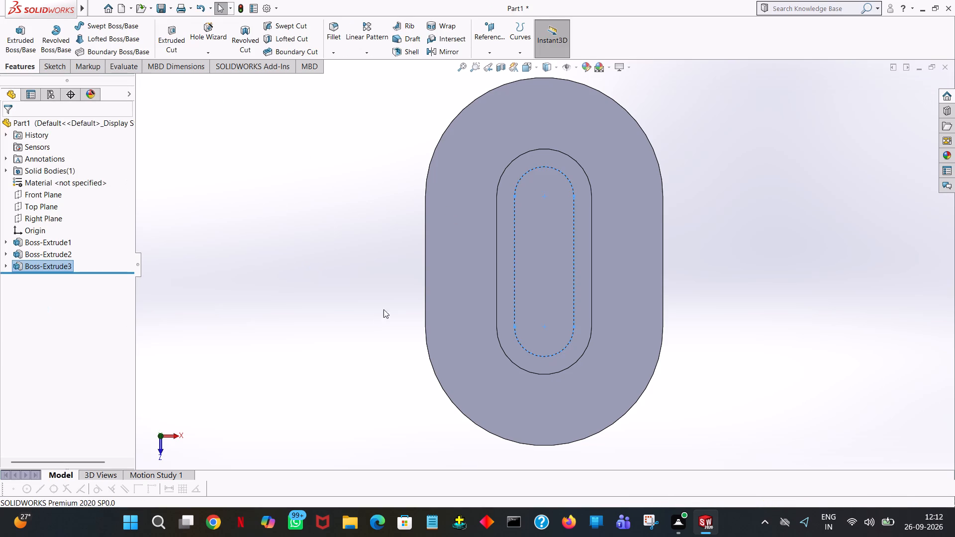
middle_drag(390, 303, 418, 160)
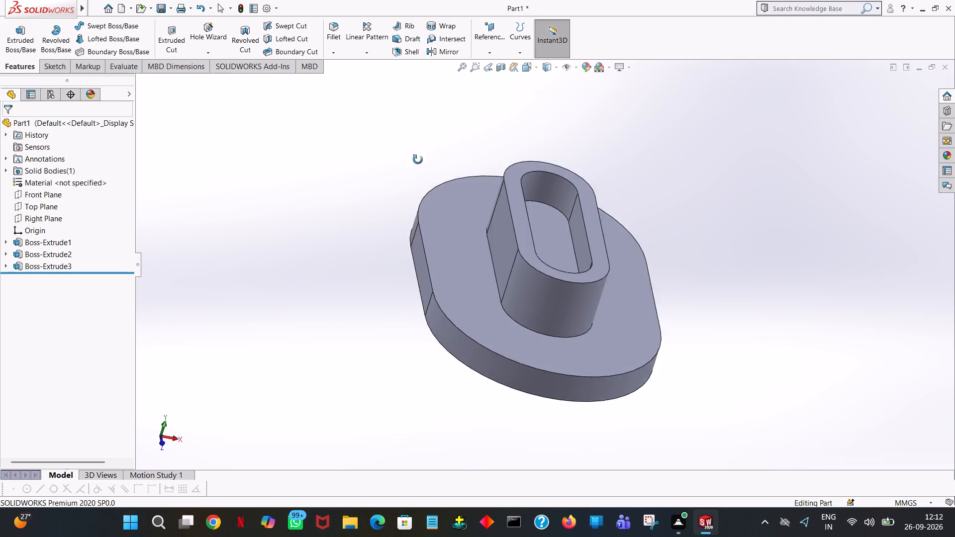
middle_drag(418, 160, 379, 147)
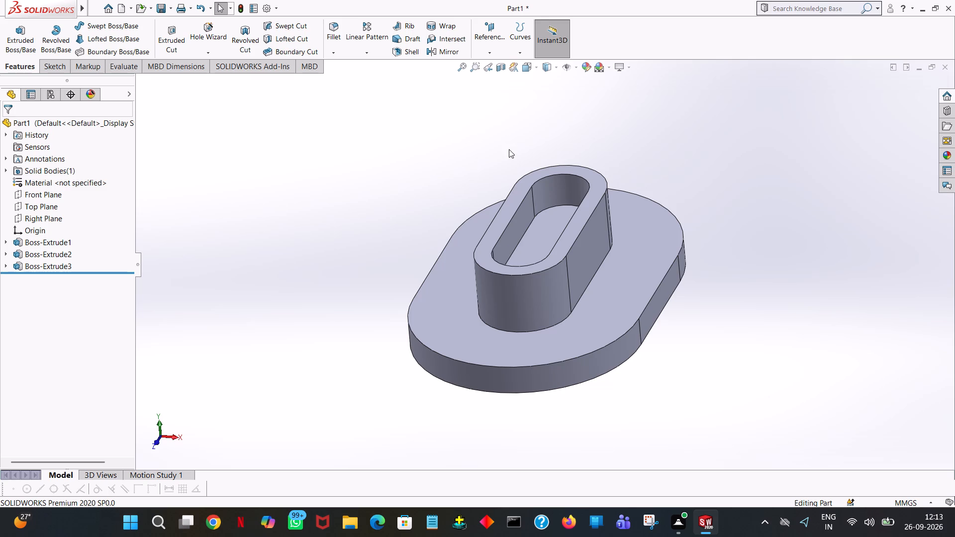
Start an extruded-cut sketch on the base plate face surrounding the slotted boss.
middle_drag(503, 145, 513, 306)
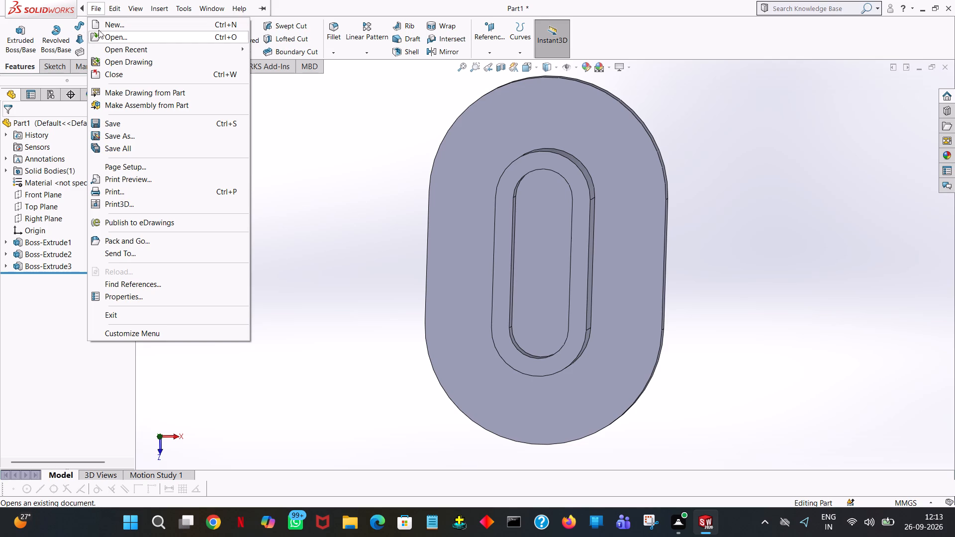
click(352, 119)
click(176, 41)
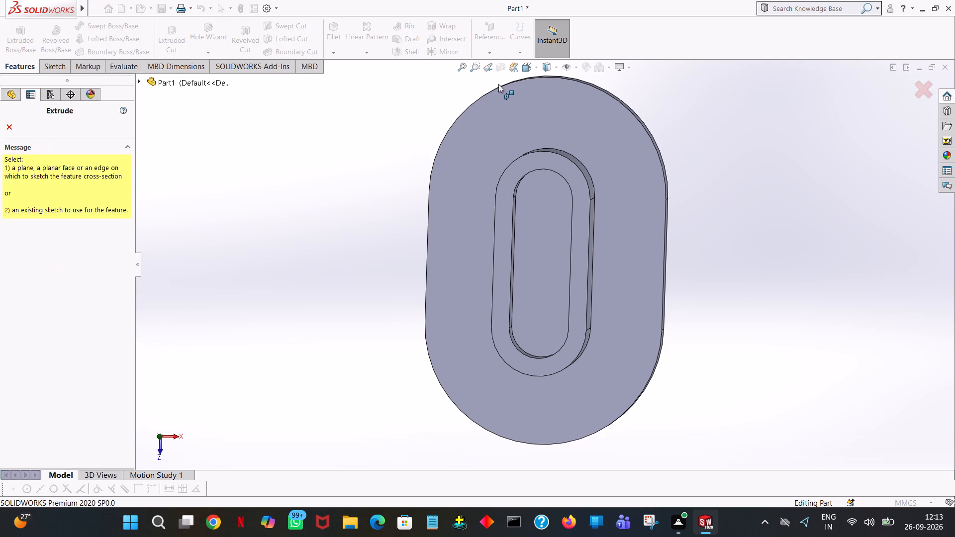
click(532, 112)
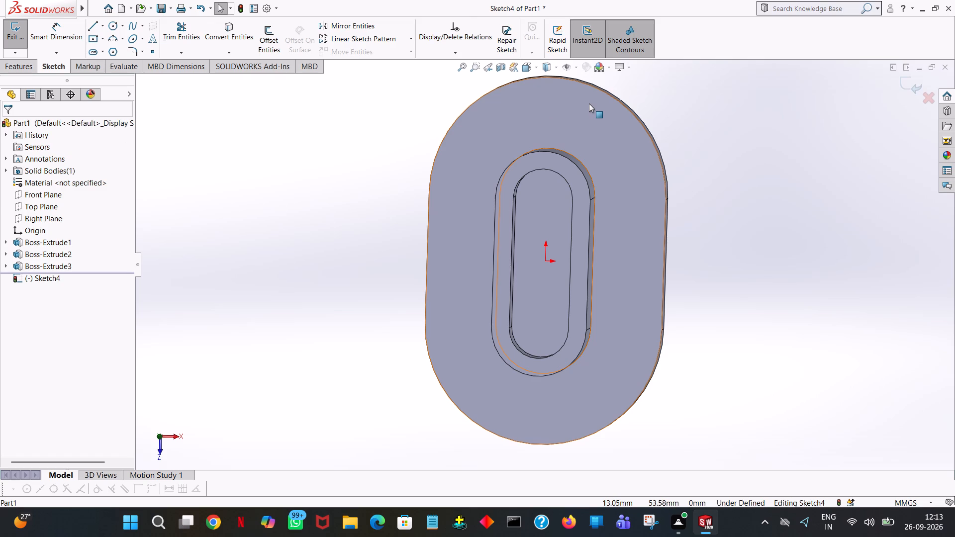
click(598, 95)
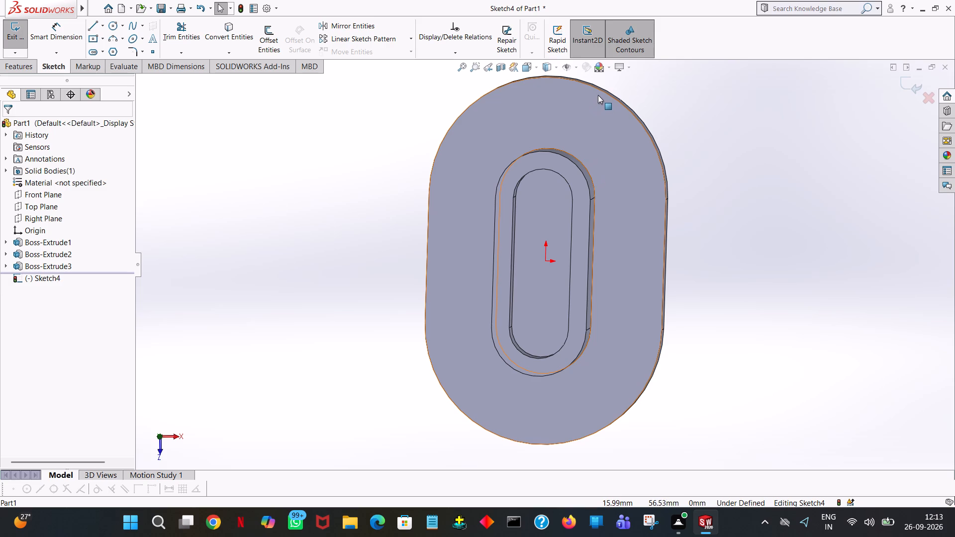
double_click(598, 95)
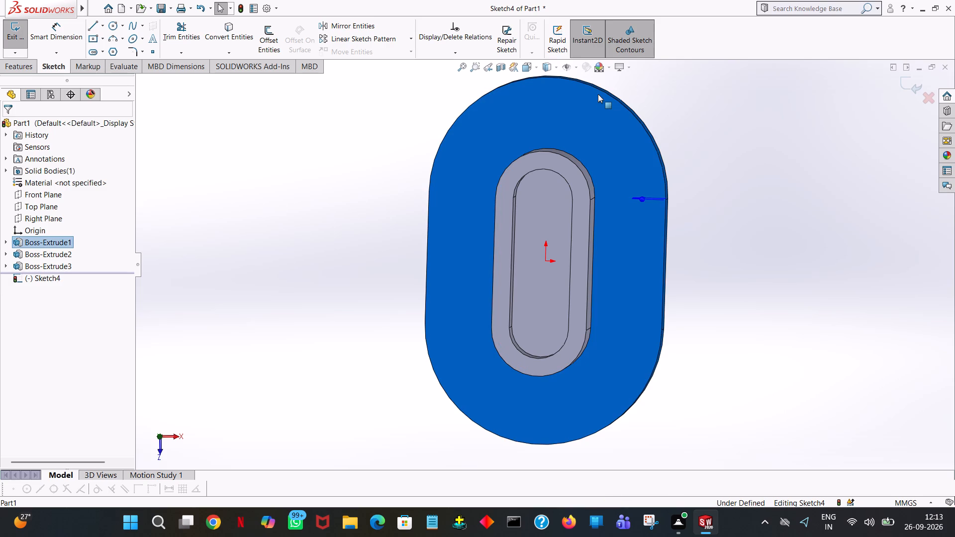
click(764, 132)
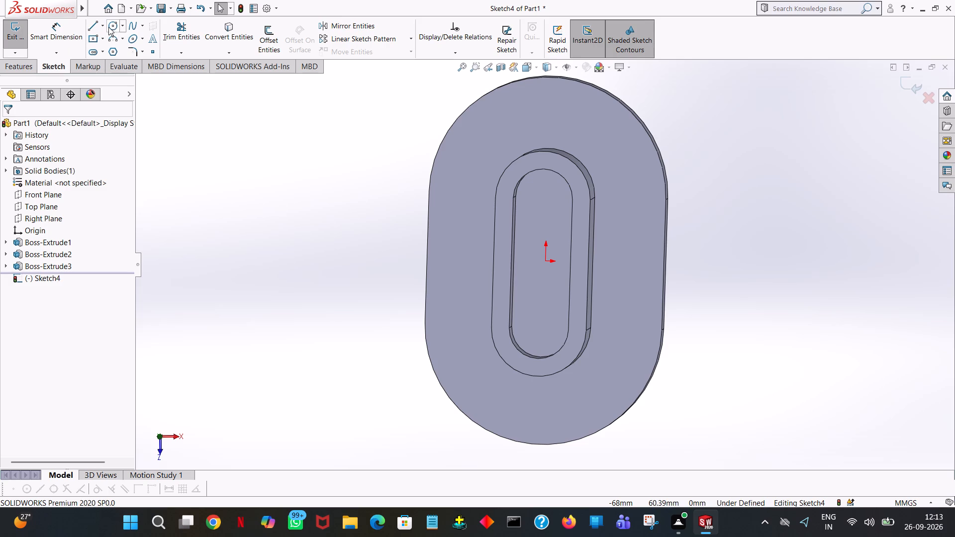
key(space)
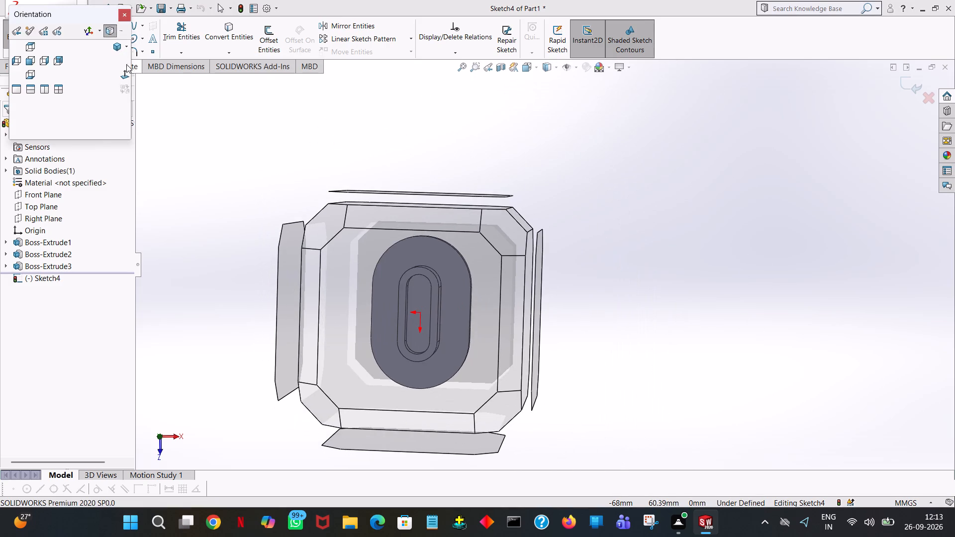
click(126, 74)
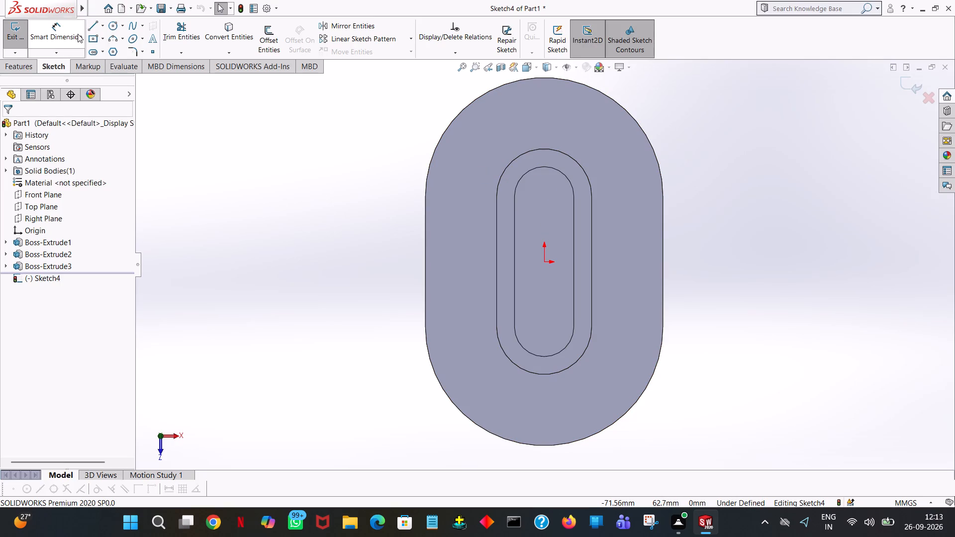
Sketch a circle of 5 mm radius centred on the end arc's centre at X 0, Y 22.
click(112, 23)
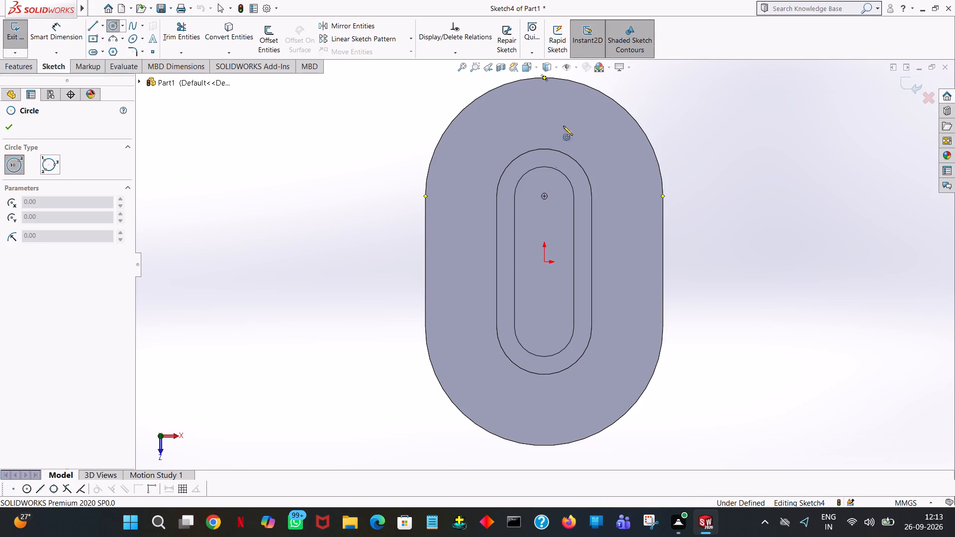
click(544, 198)
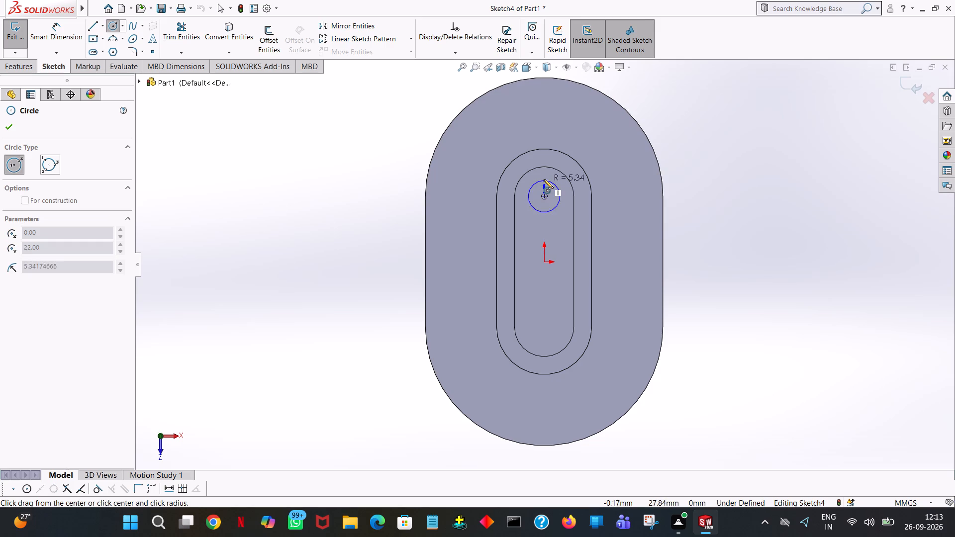
click(544, 179)
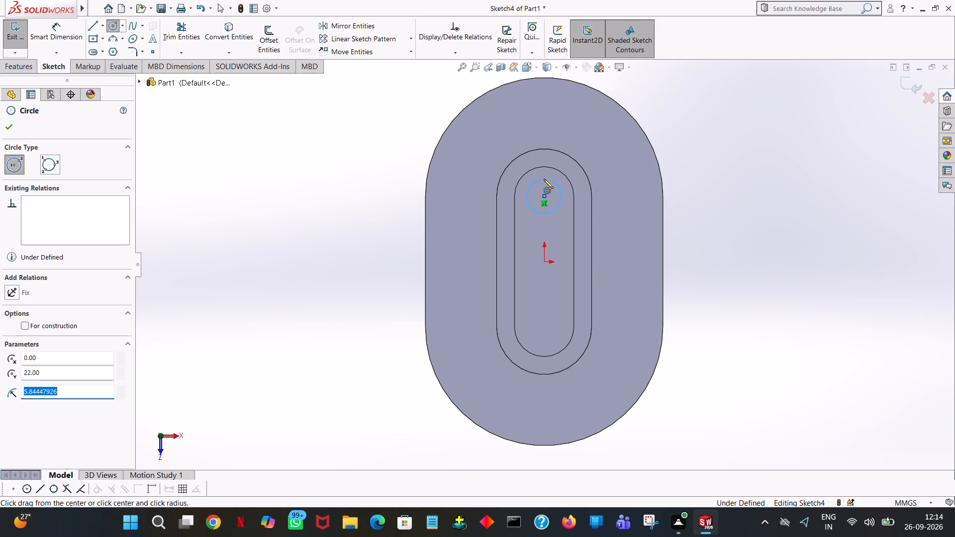
text(13/2)
key(Return)
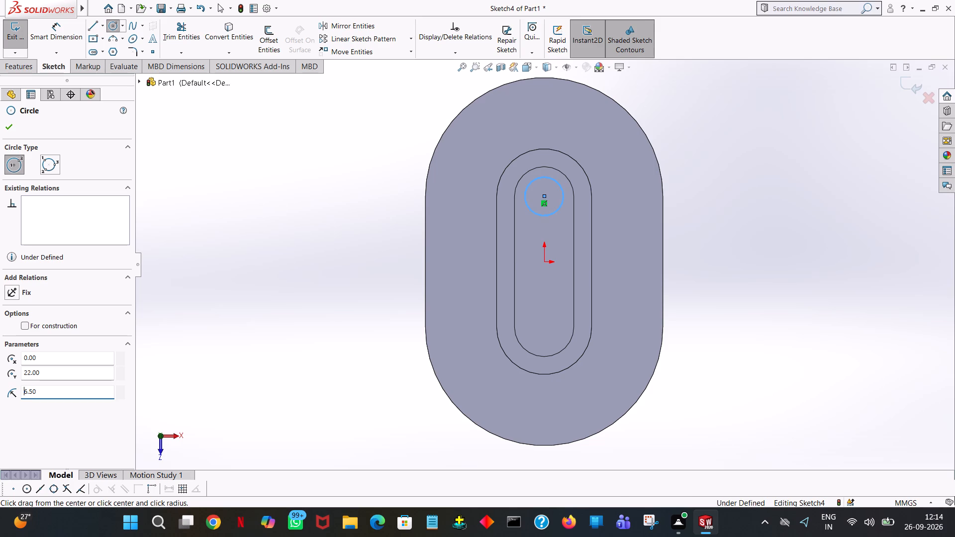
double_click(62, 396)
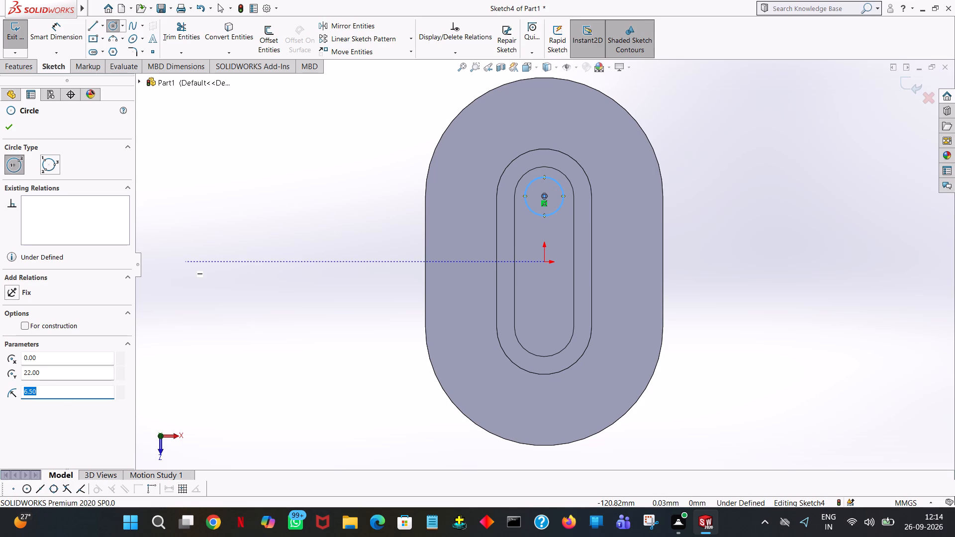
text(10)
key(Return)
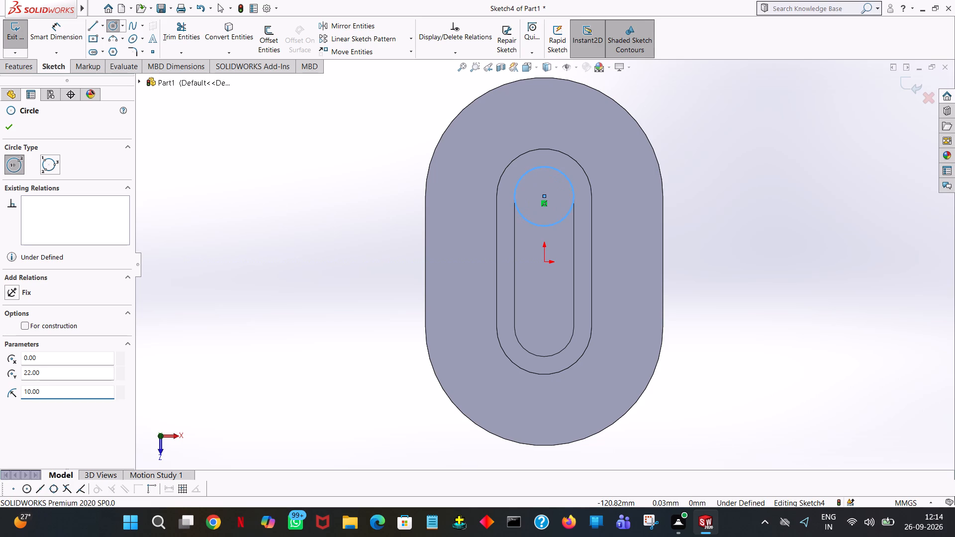
click(56, 395)
text(/2)
key(Return)
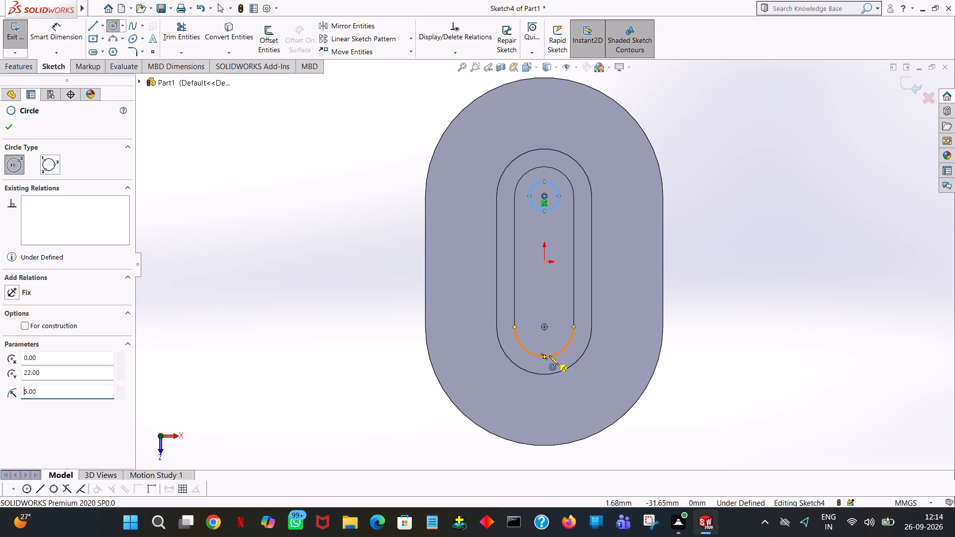
Sketch a second circle of 5 mm radius centred on the opposite end arc's centre at X 0, Y -22.
click(544, 326)
click(547, 309)
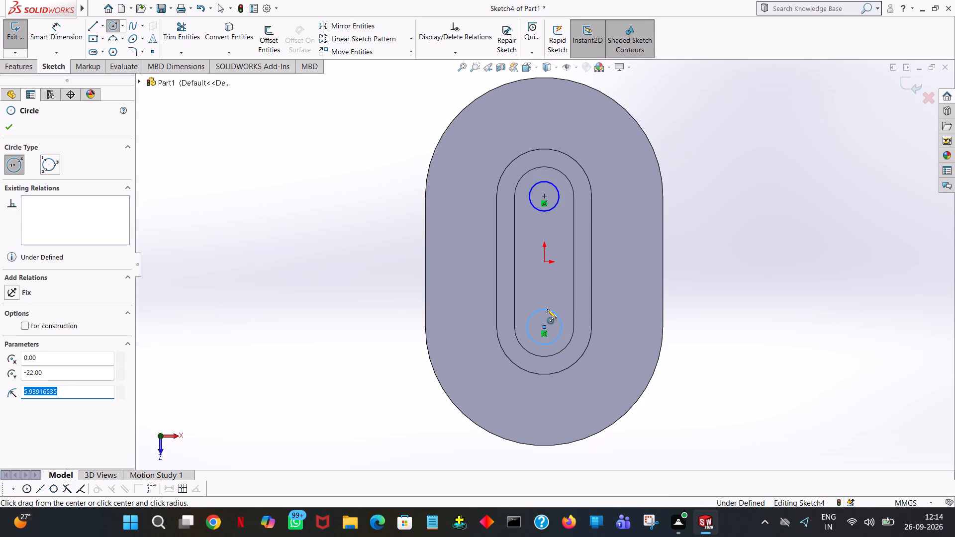
key(5)
key(Return)
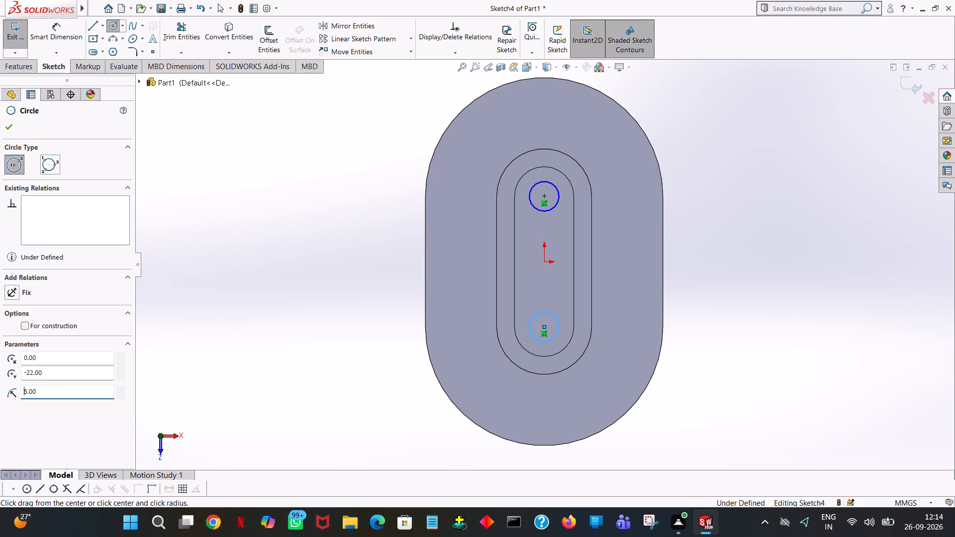
click(11, 125)
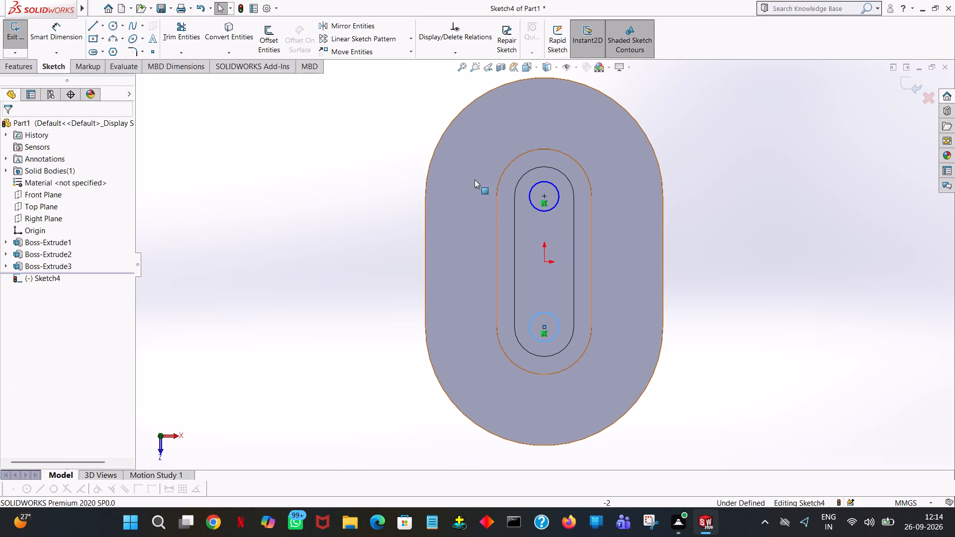
click(342, 190)
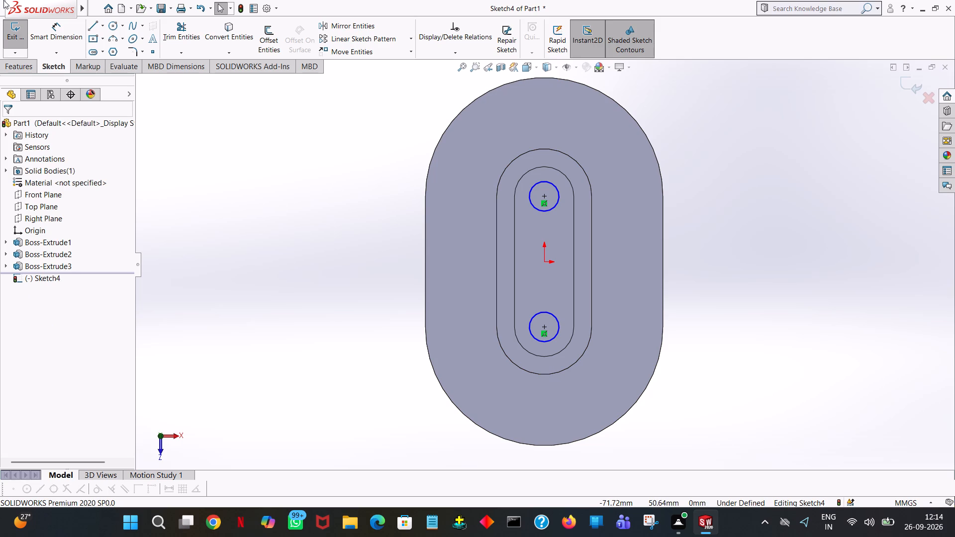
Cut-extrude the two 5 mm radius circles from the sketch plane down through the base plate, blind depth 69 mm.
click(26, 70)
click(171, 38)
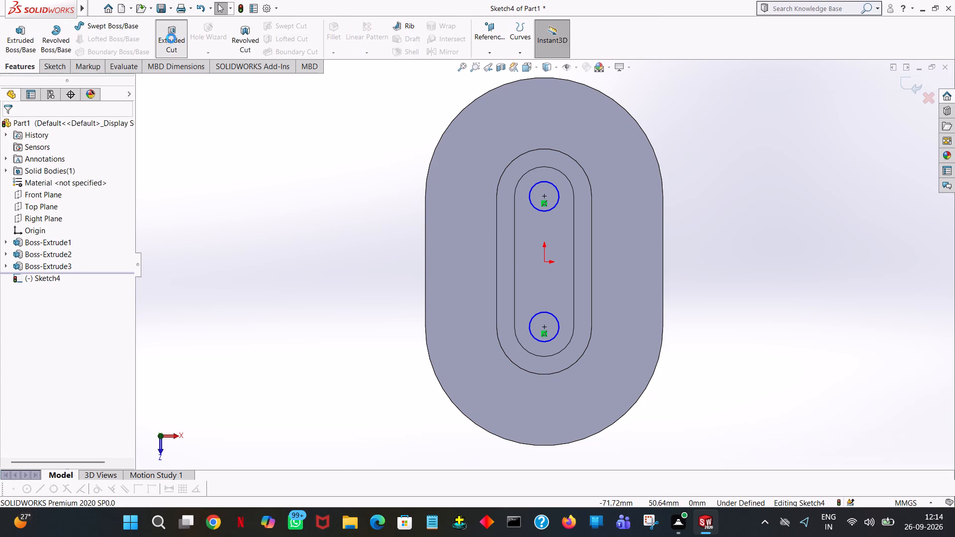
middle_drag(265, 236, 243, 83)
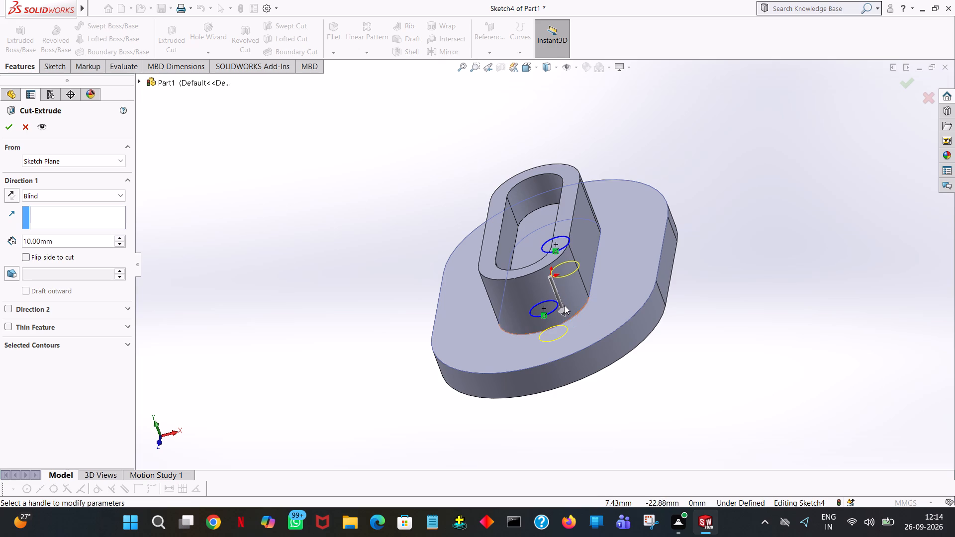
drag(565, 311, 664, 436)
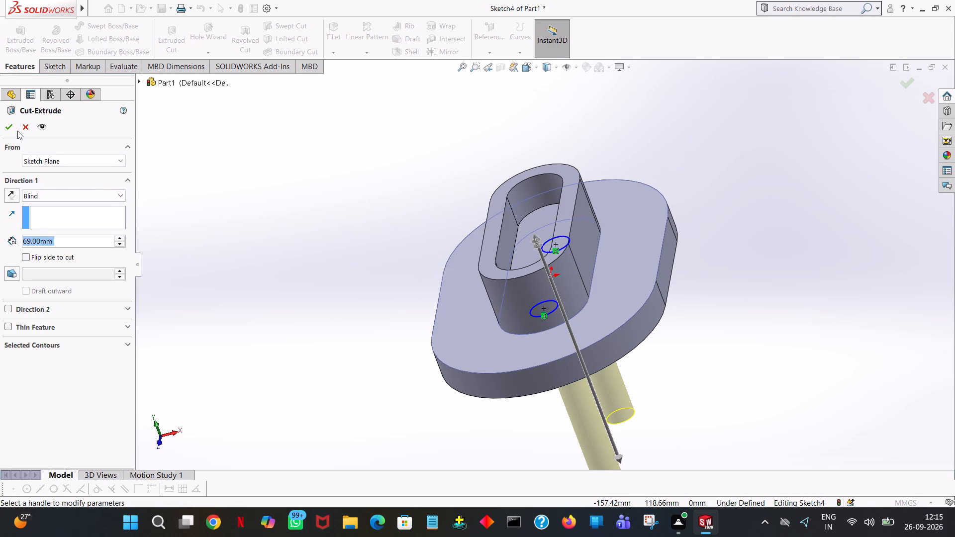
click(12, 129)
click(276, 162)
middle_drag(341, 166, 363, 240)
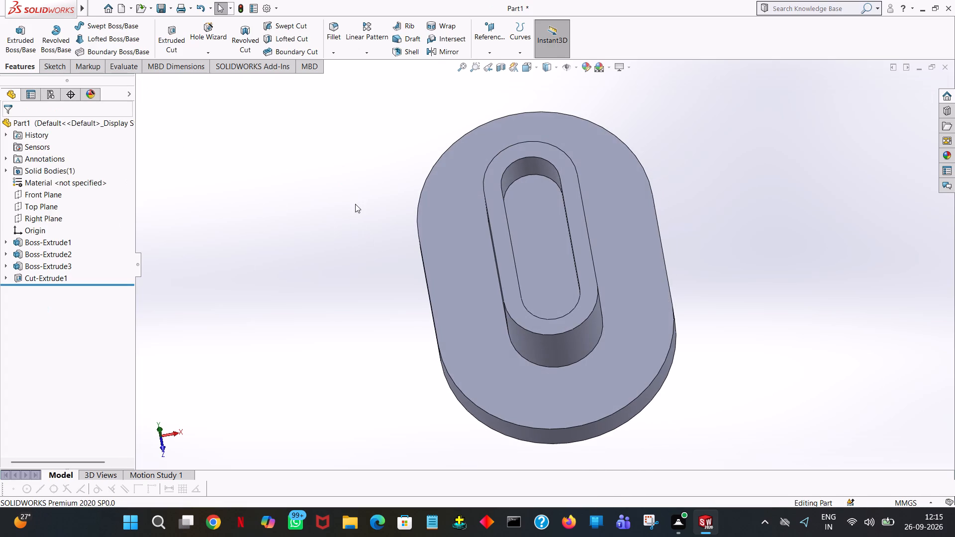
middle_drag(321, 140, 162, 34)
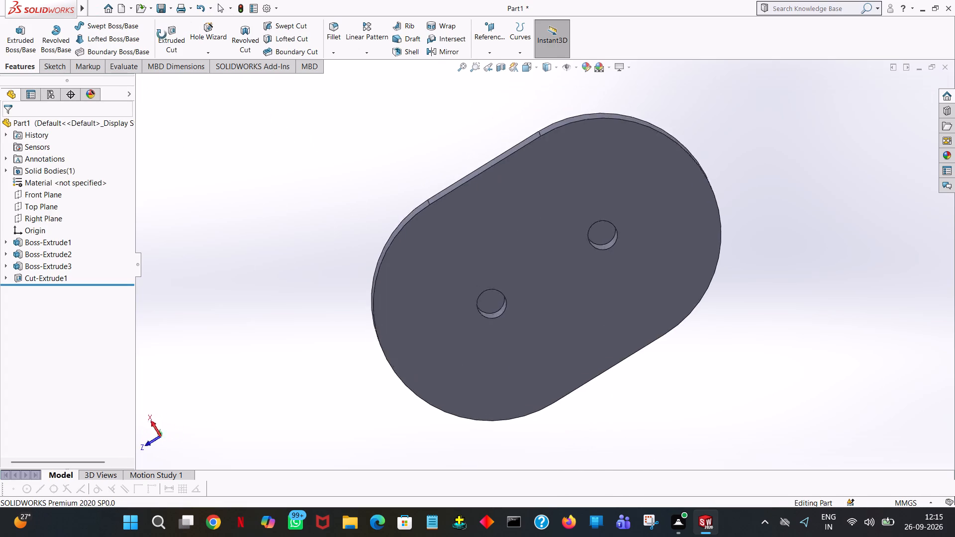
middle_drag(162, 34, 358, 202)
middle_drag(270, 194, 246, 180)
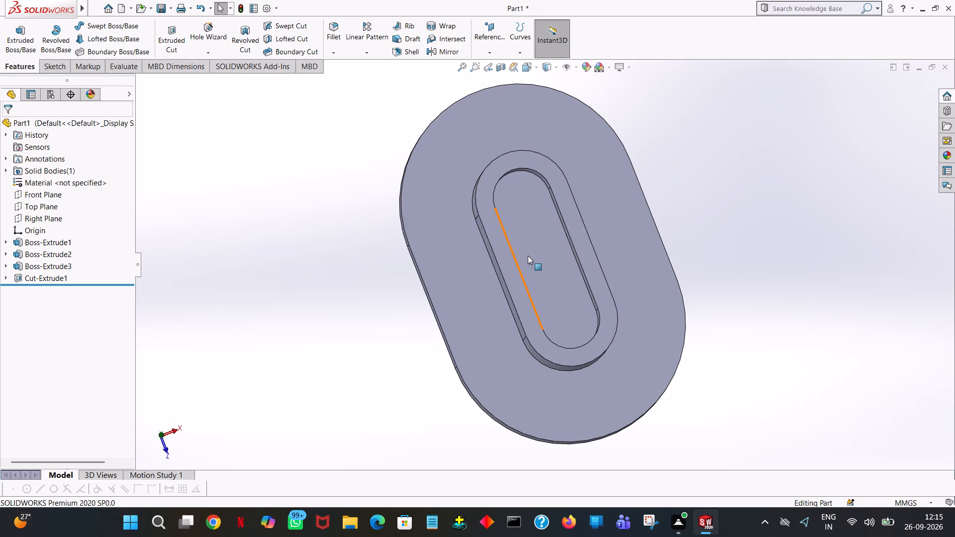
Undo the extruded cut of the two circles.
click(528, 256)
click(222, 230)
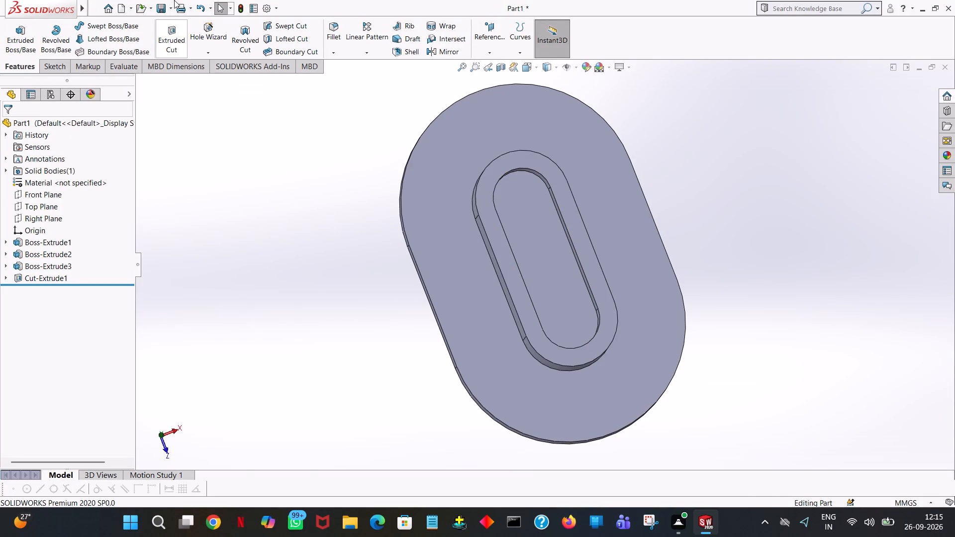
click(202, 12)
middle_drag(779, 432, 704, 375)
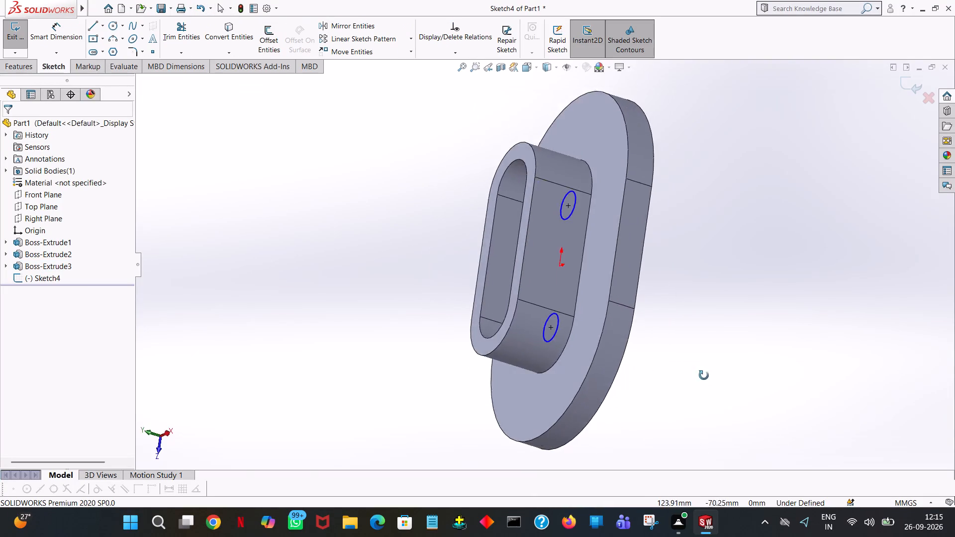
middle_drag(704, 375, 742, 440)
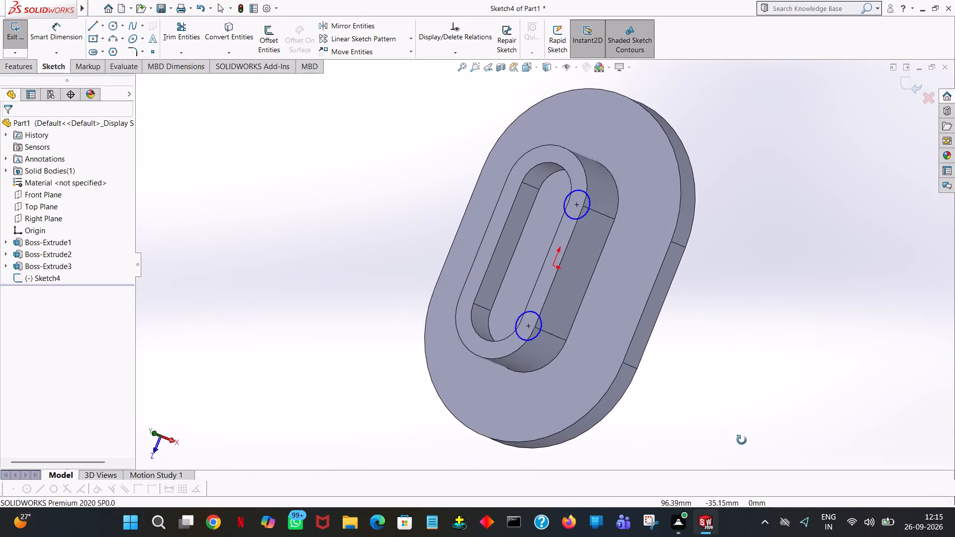
Cut-extrude the two 5 mm radius circles with a Mid Plane end condition and a total depth of 69 mm.
middle_drag(742, 440, 794, 284)
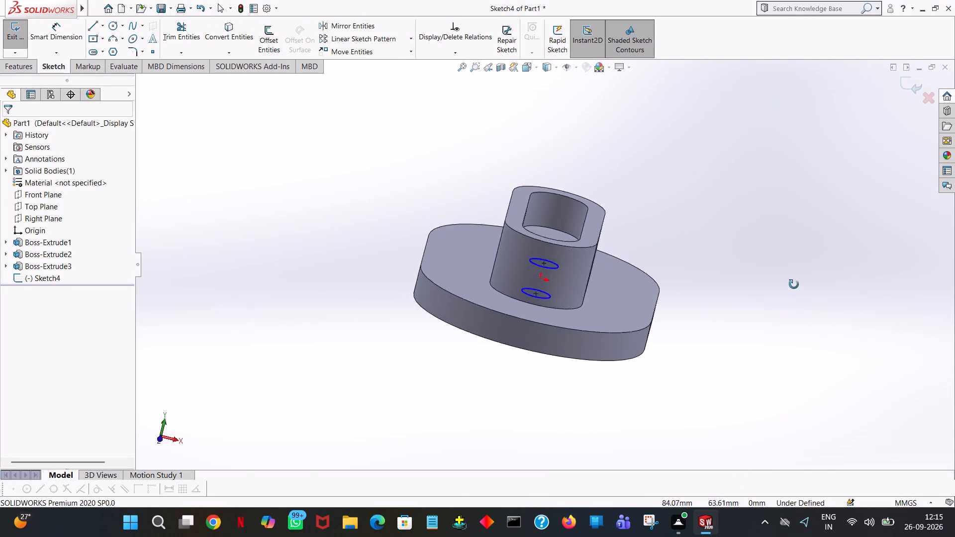
middle_drag(794, 284, 820, 263)
middle_drag(821, 295, 820, 311)
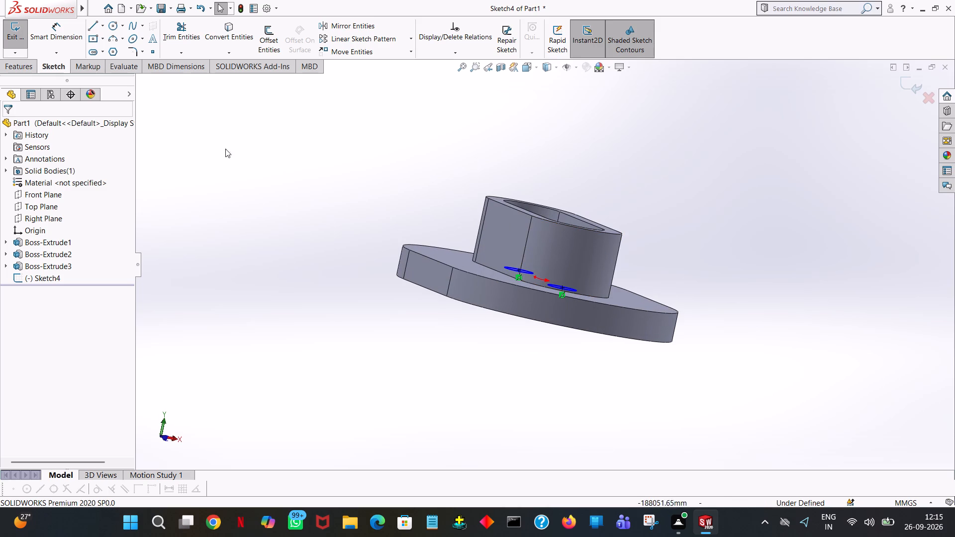
click(19, 63)
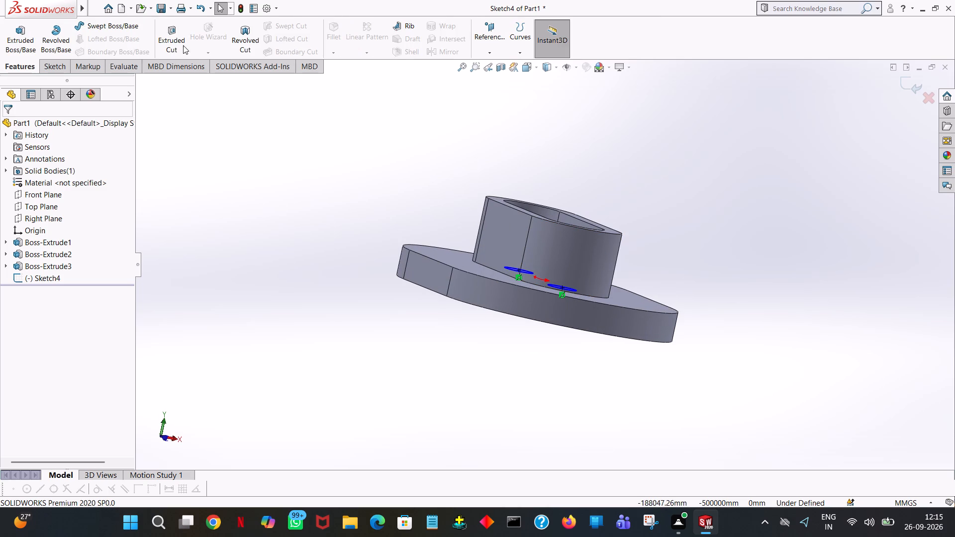
click(181, 45)
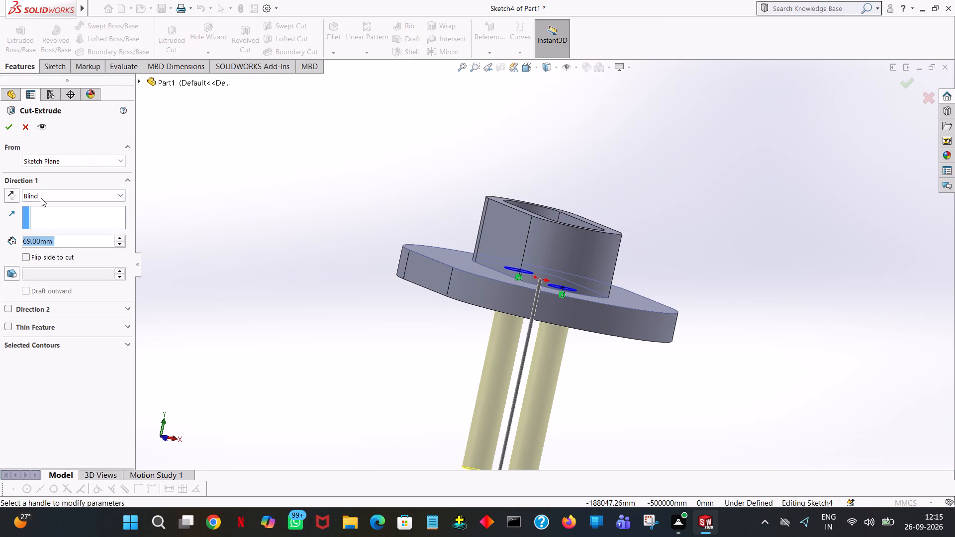
click(40, 197)
click(50, 271)
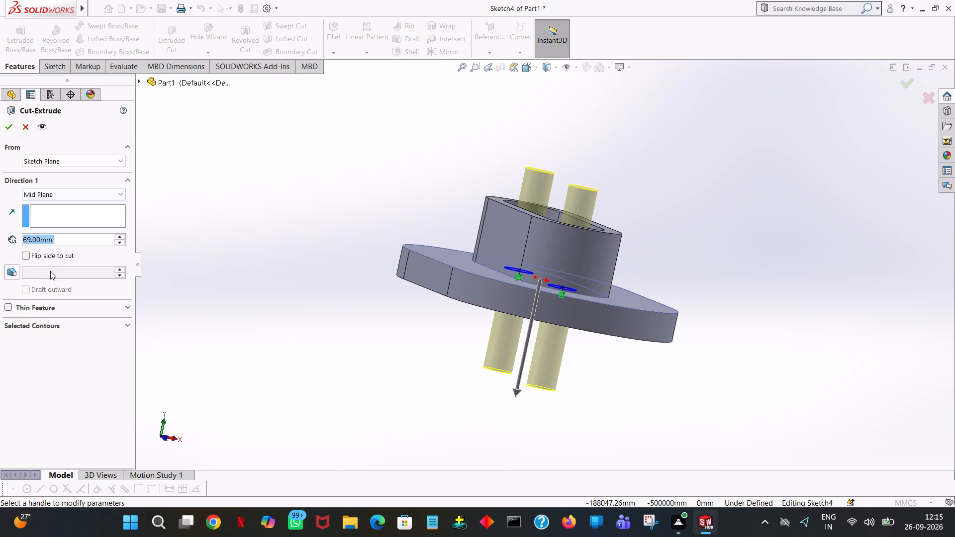
click(5, 125)
click(213, 144)
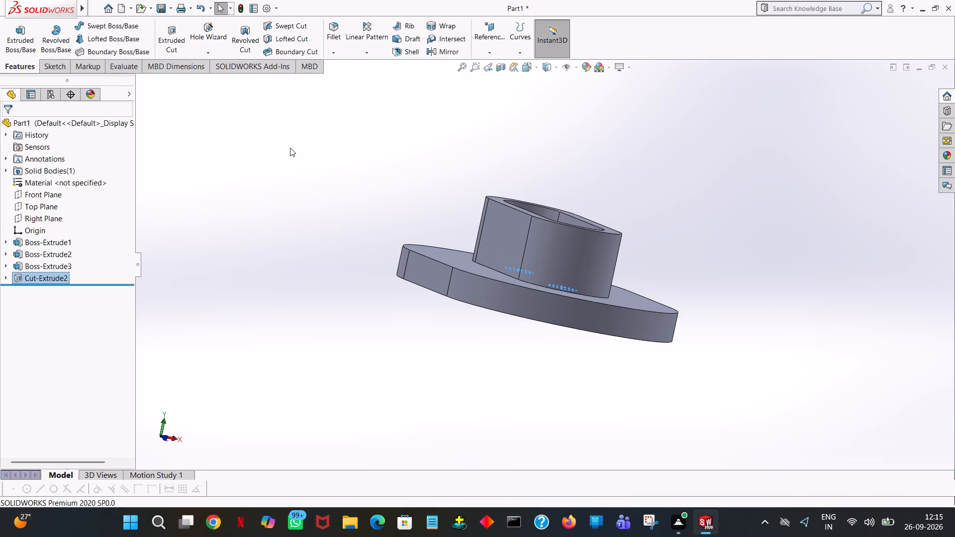
middle_drag(290, 149, 208, 192)
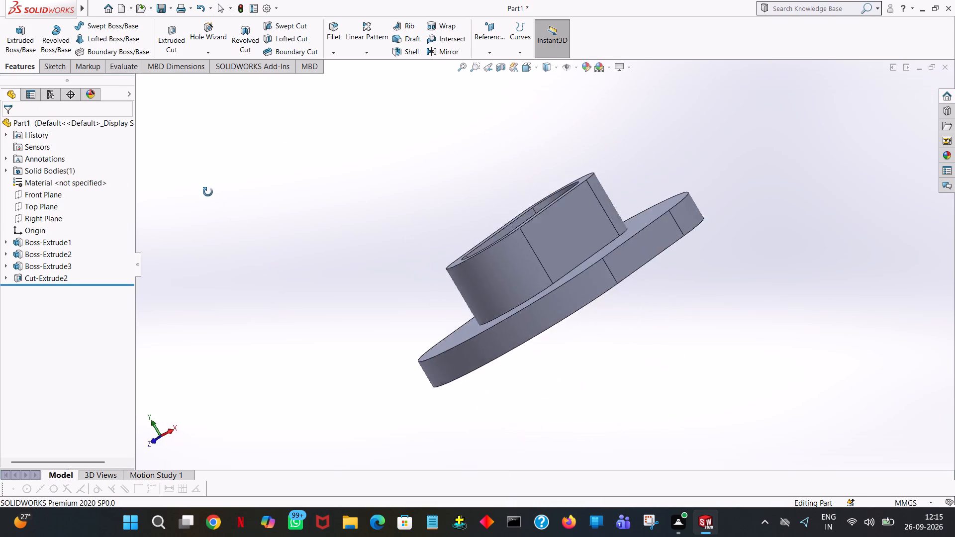
middle_drag(208, 192, 269, 250)
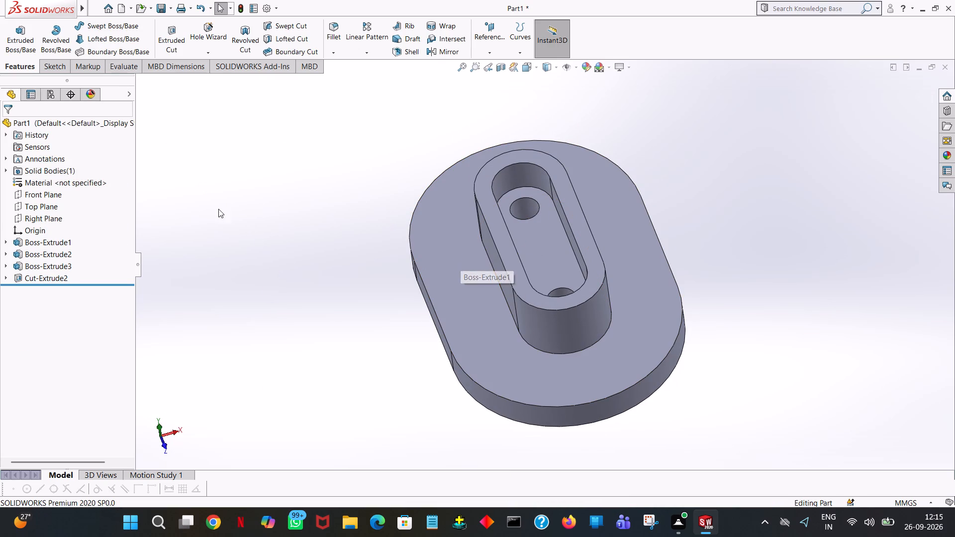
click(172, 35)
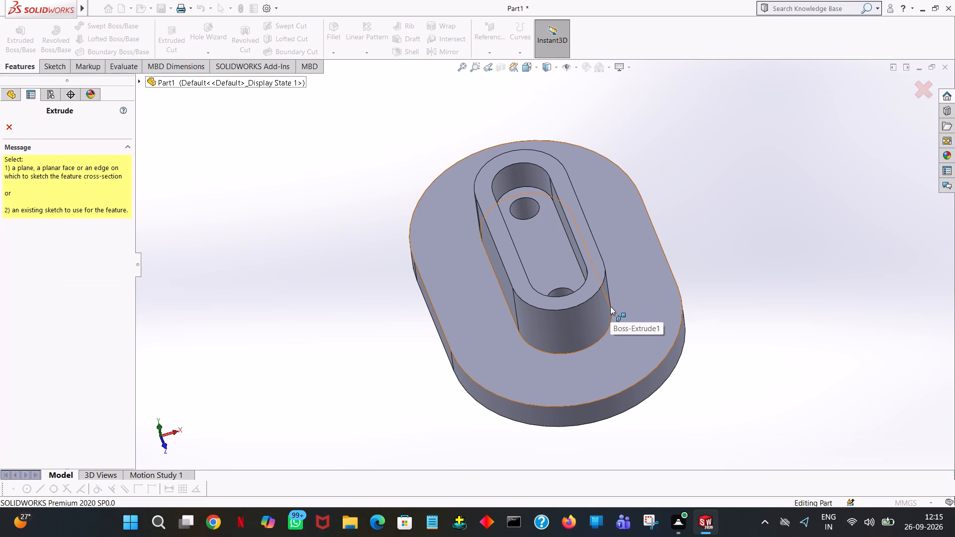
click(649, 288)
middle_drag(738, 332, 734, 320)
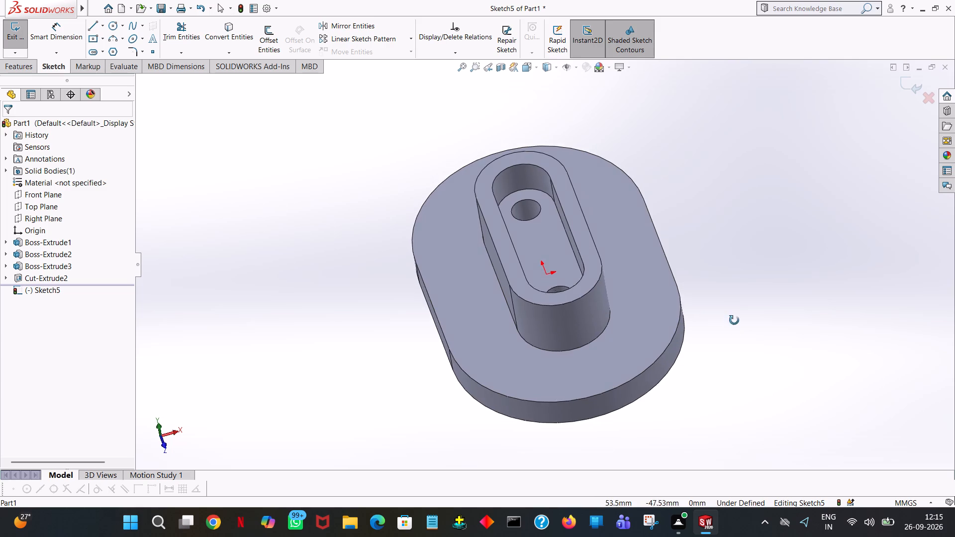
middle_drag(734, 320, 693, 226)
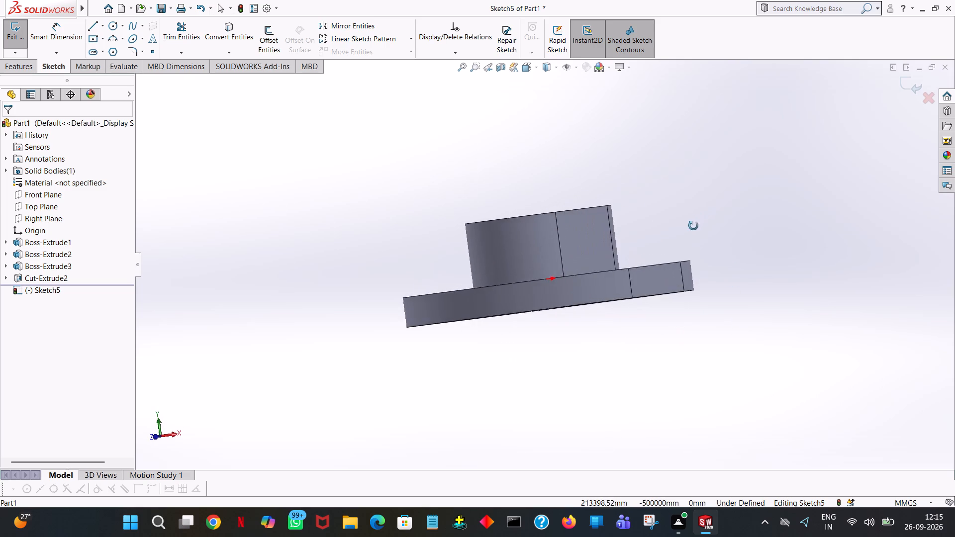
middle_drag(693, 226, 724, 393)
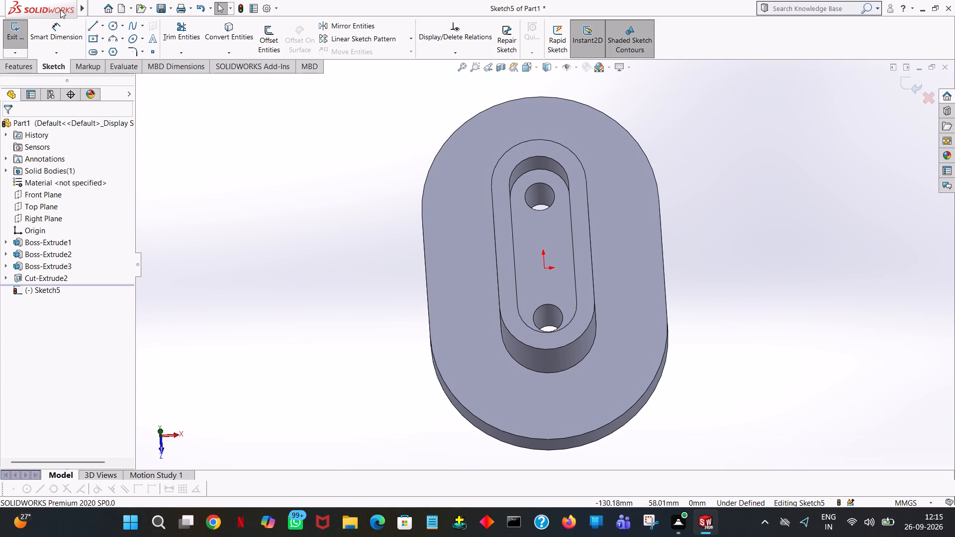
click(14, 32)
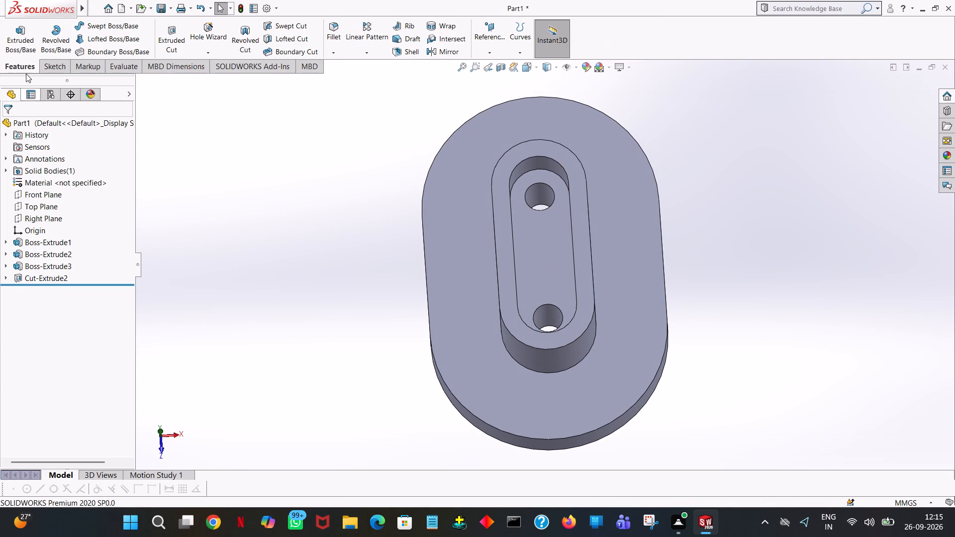
Start an extruded-cut sketch on the base plate's upper face around the boss, viewed normal to the sketch plane.
click(183, 30)
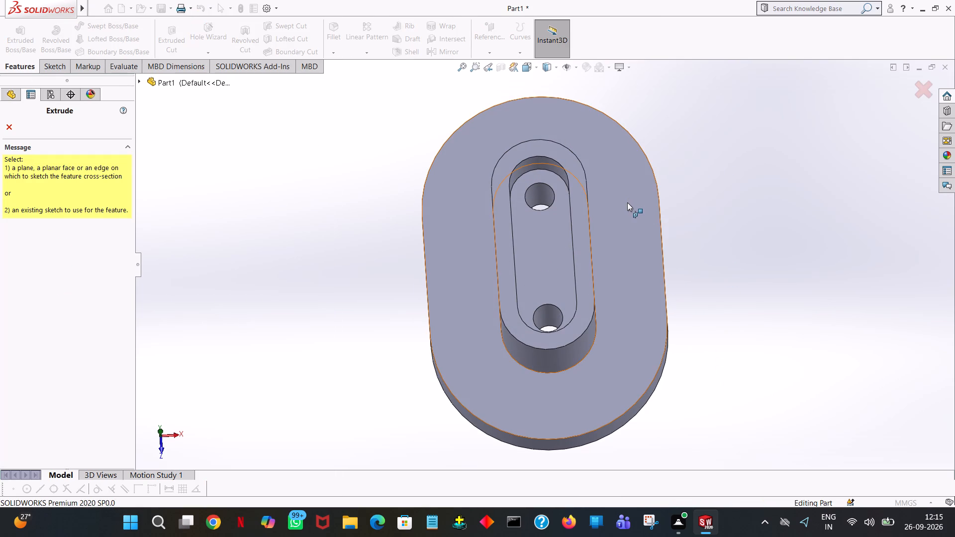
click(627, 202)
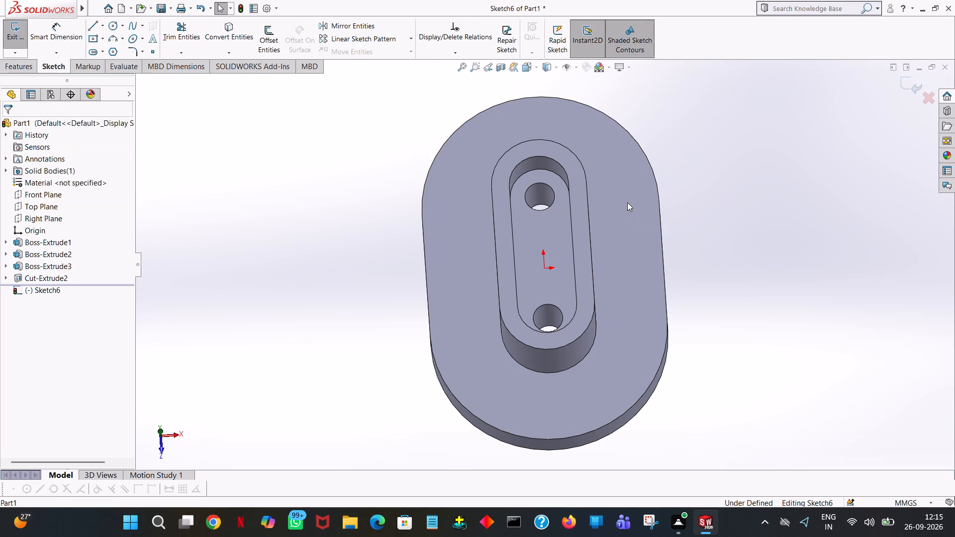
key(space)
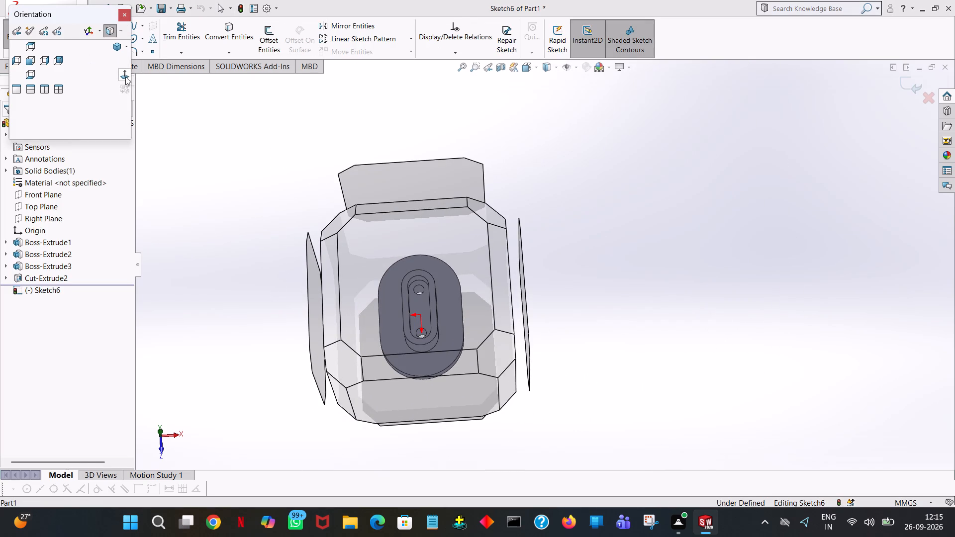
click(125, 77)
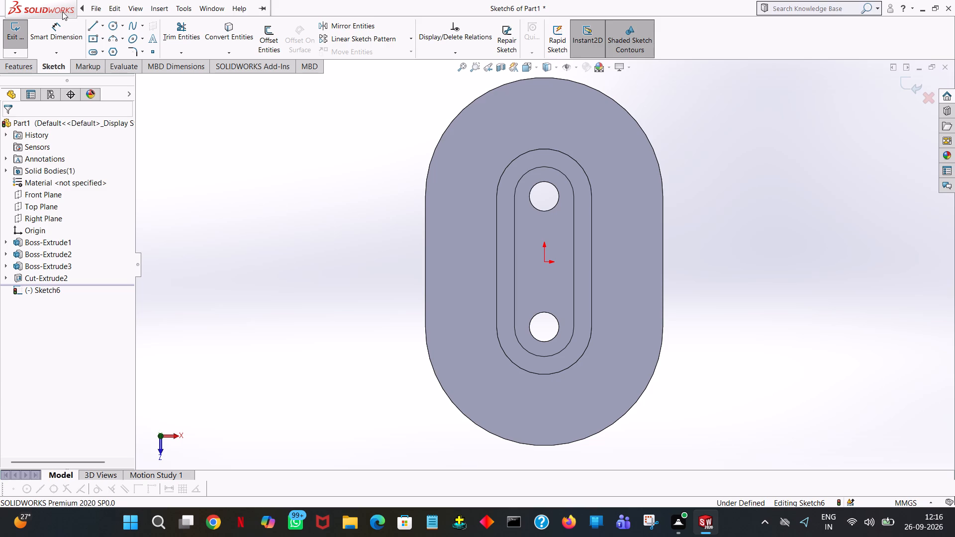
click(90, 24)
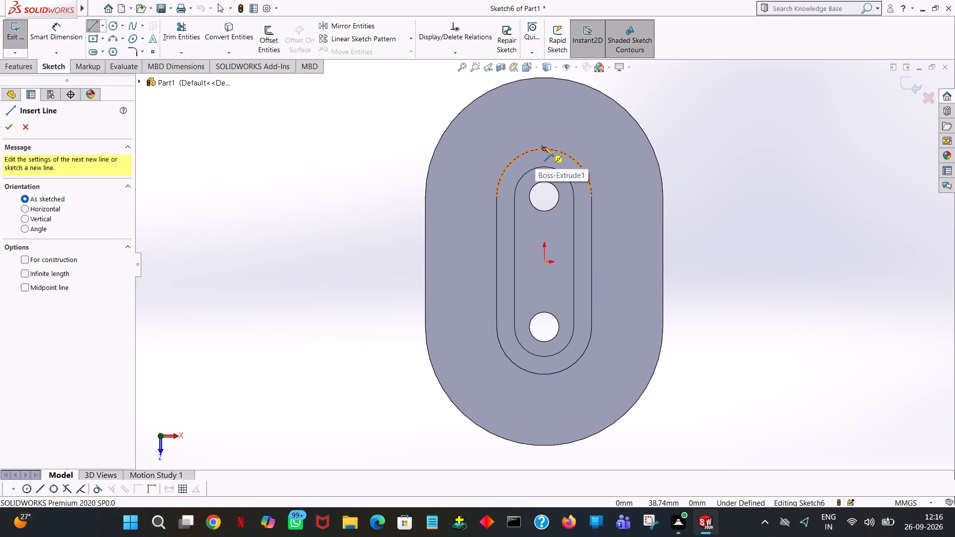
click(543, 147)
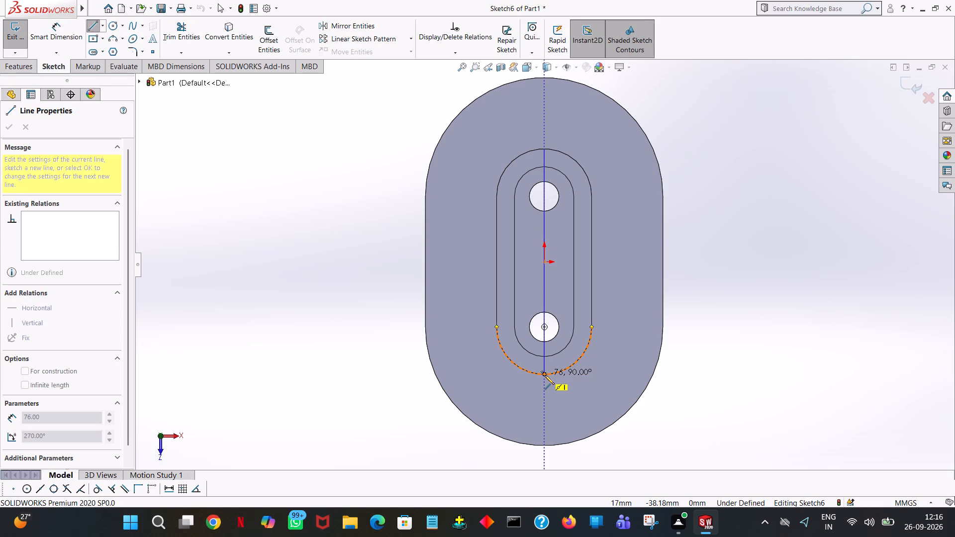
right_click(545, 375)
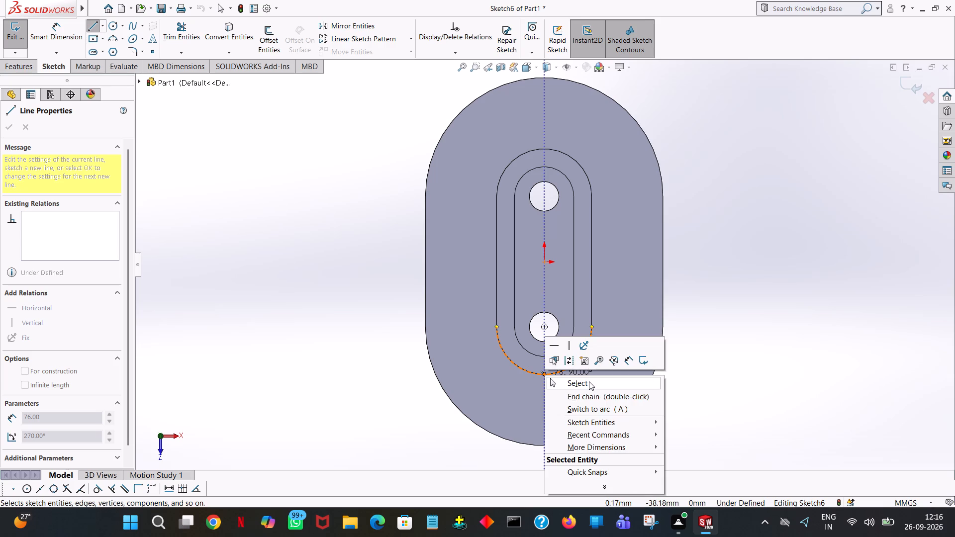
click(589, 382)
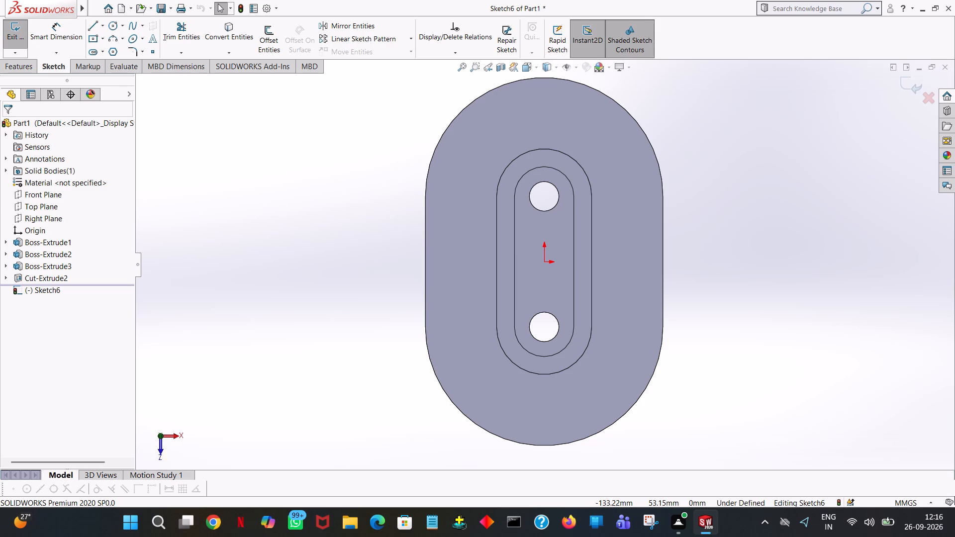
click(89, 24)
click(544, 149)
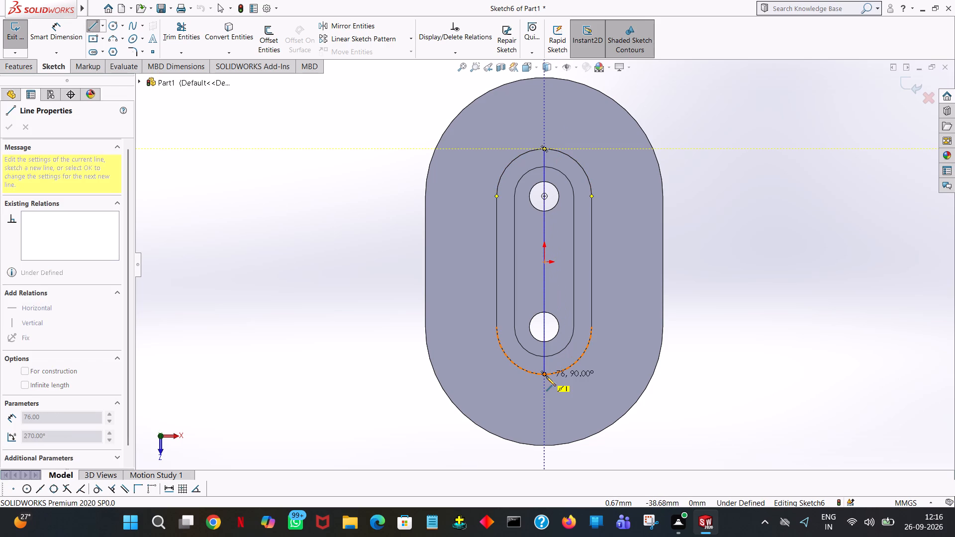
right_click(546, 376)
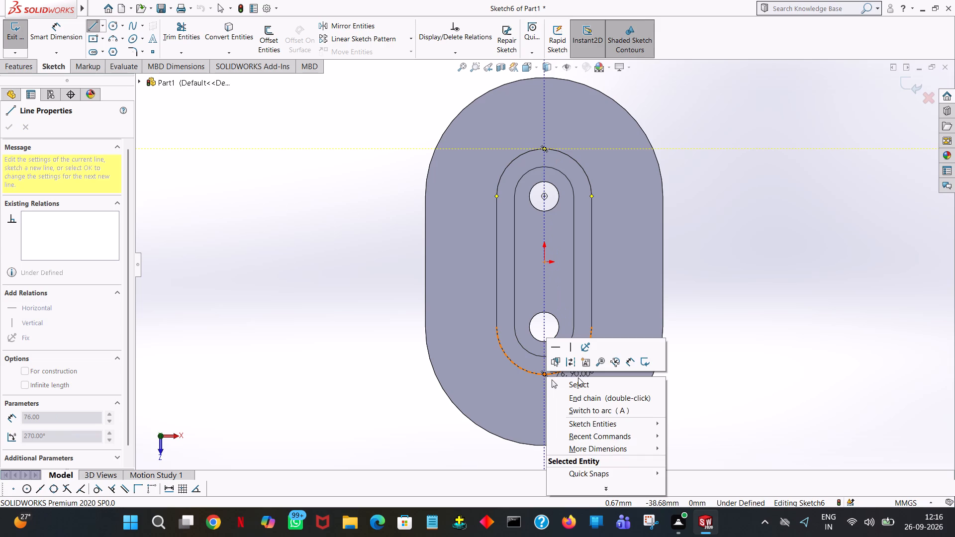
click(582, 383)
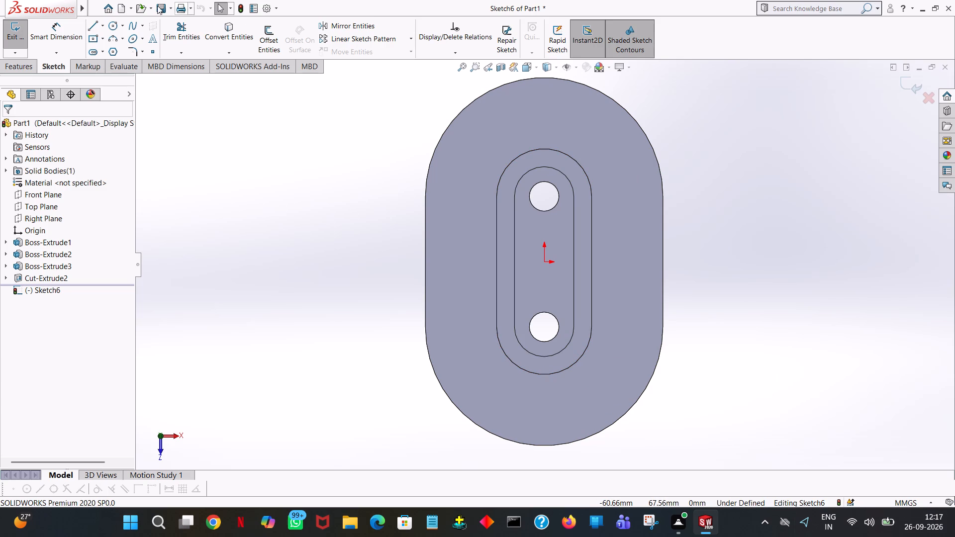
Sketch a 26 mm vertical line from the centre of the hole at X 0, Y -22 outward onto the base flange.
click(91, 28)
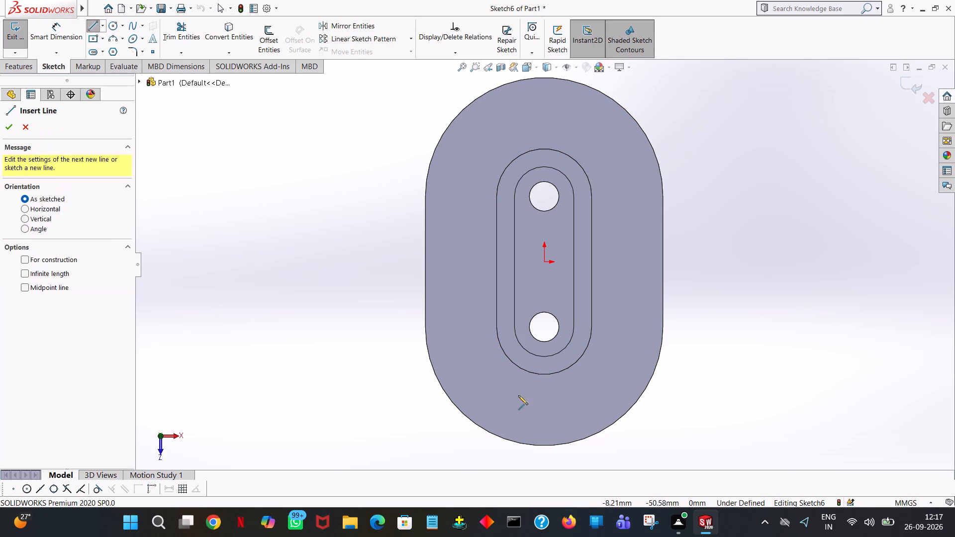
click(544, 326)
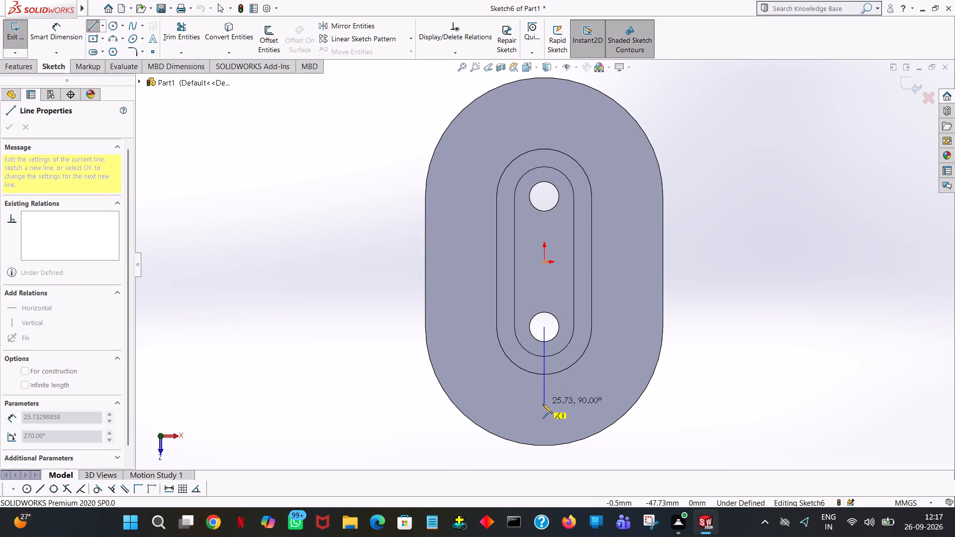
click(543, 404)
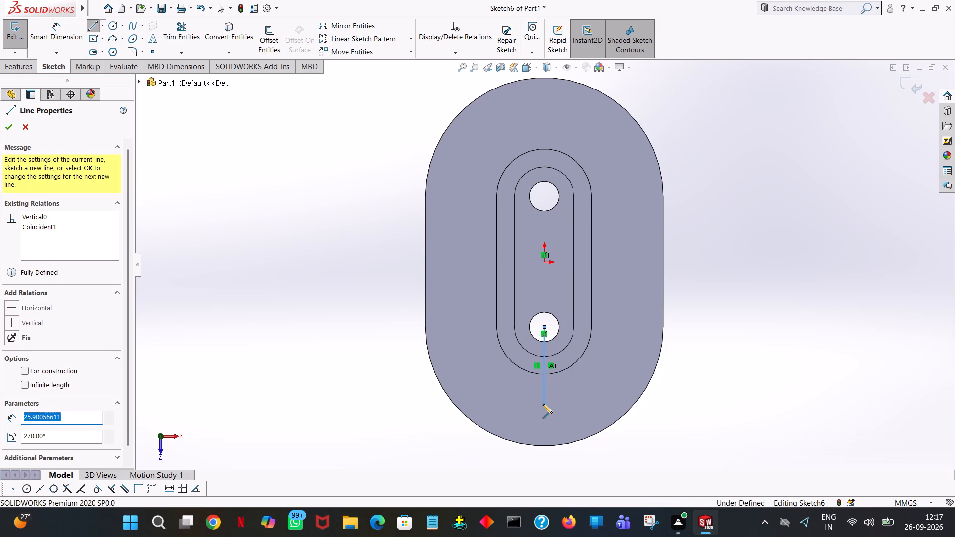
text(26)
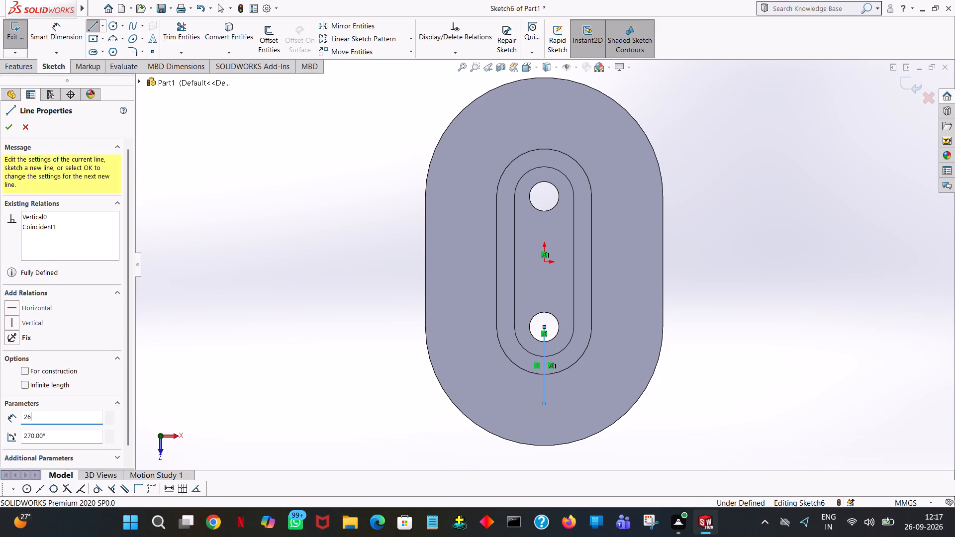
key(Return)
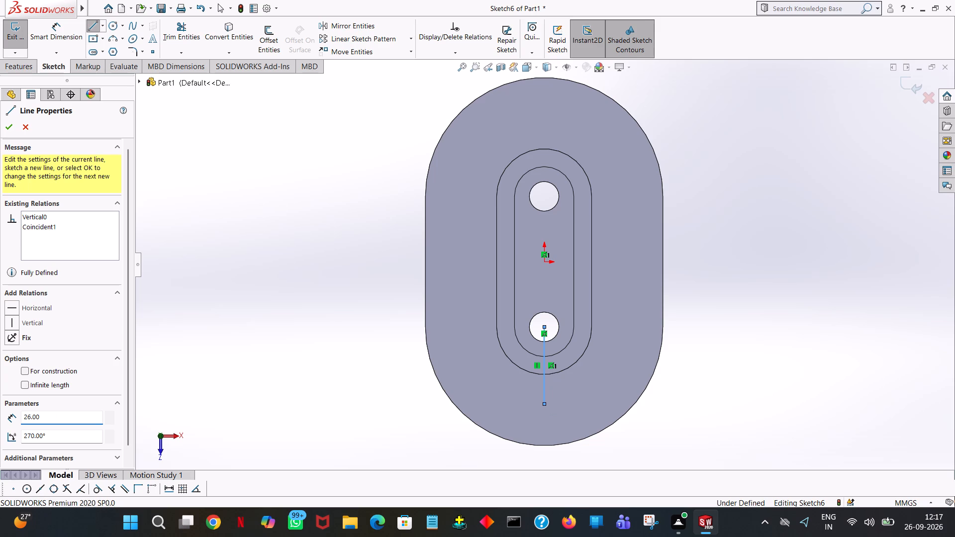
right_click(543, 403)
click(556, 410)
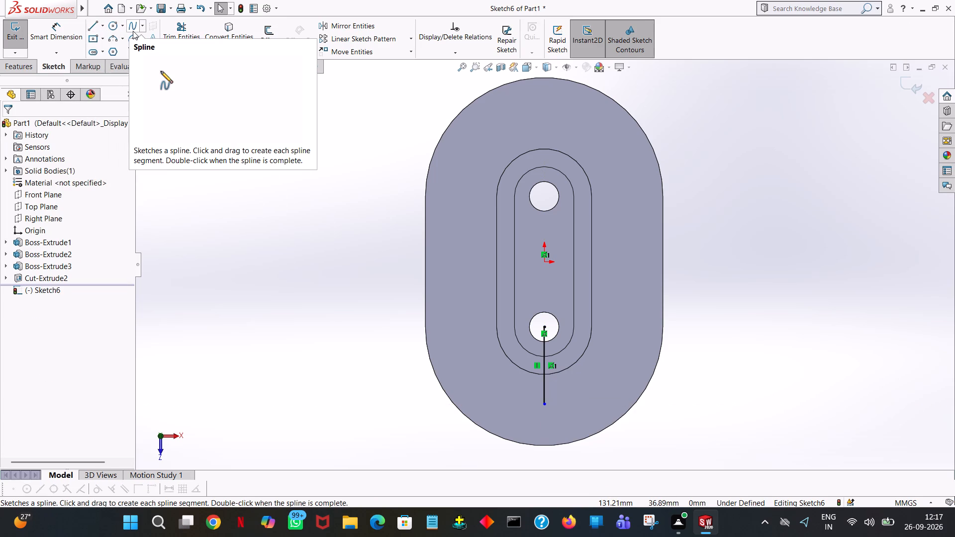
Sketch a circle of radius 6.5 mm centred on the outer end of the 26 mm line at X 0, Y -48.
click(109, 32)
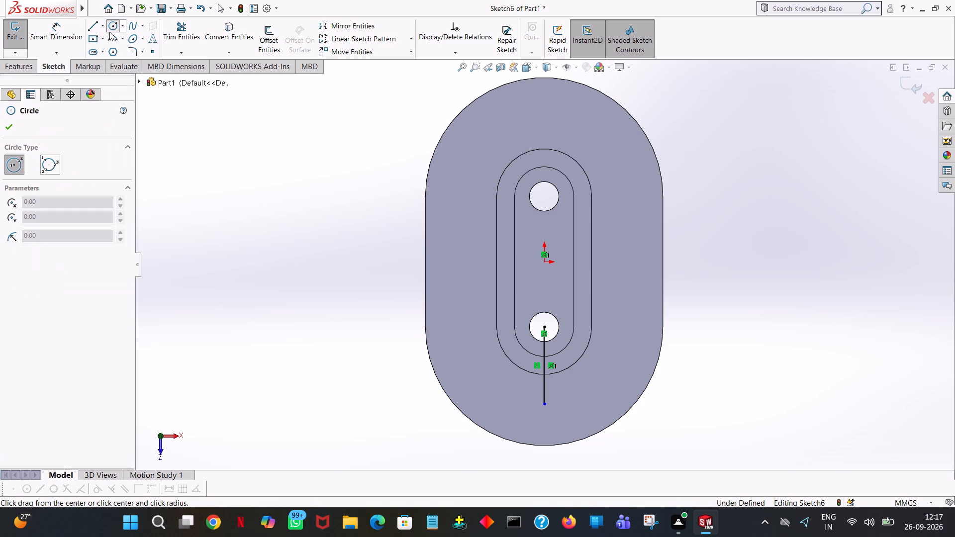
click(543, 405)
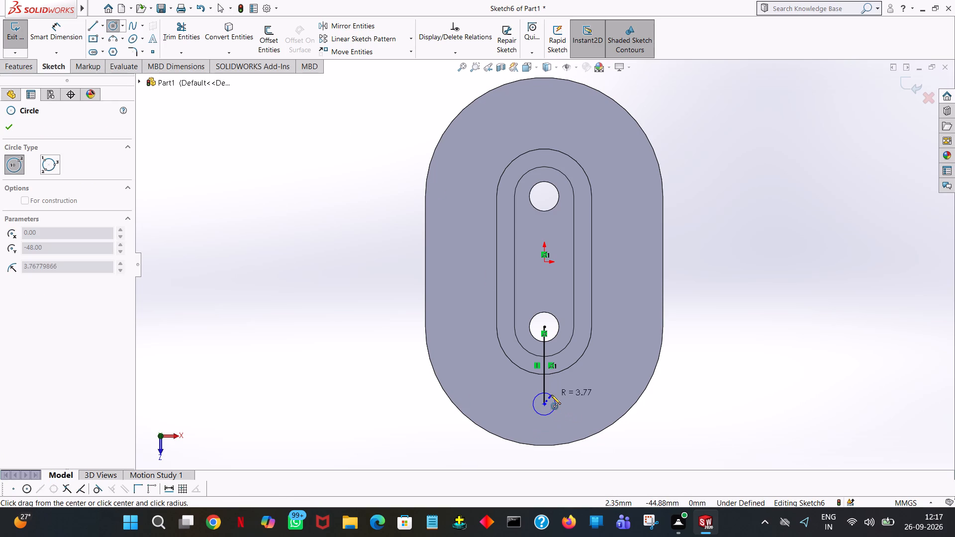
click(551, 395)
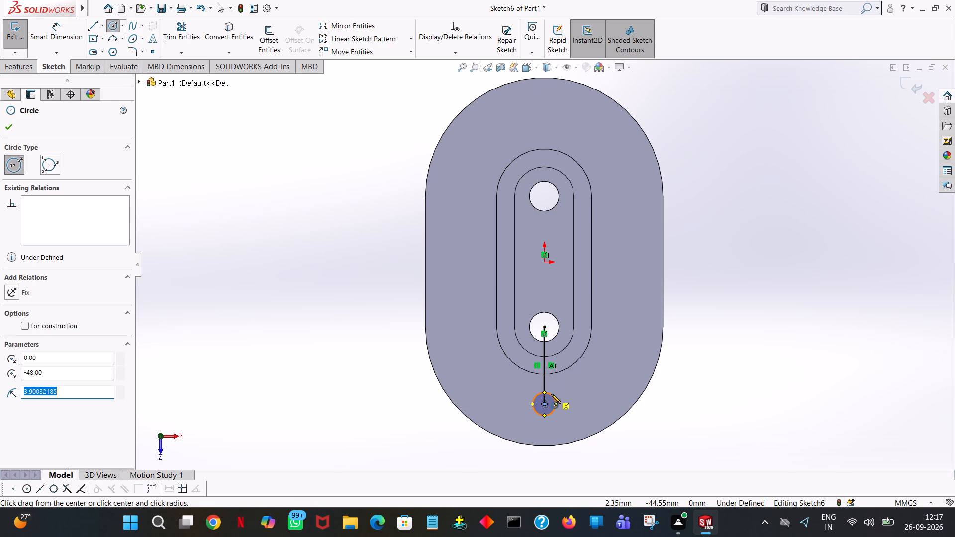
text(13)
text(/2)
key(Return)
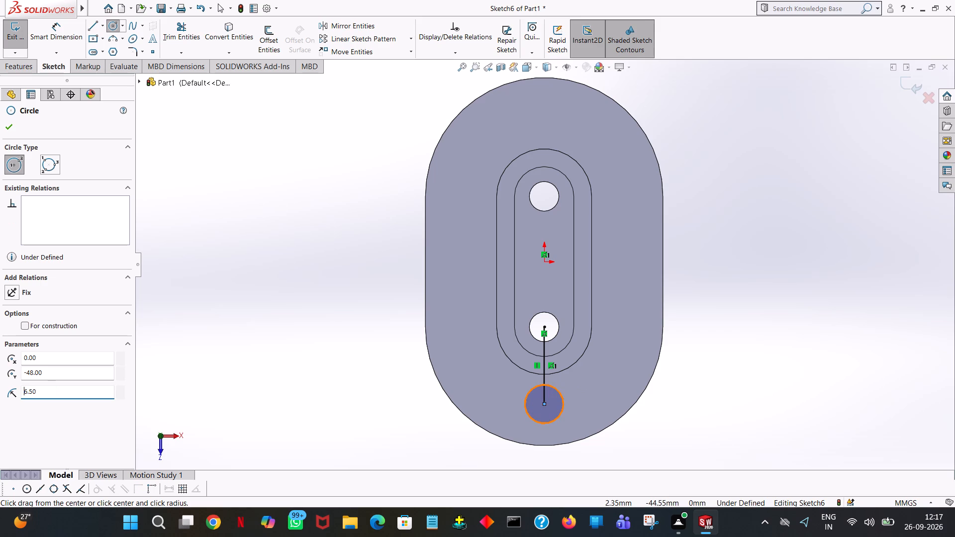
right_click(551, 394)
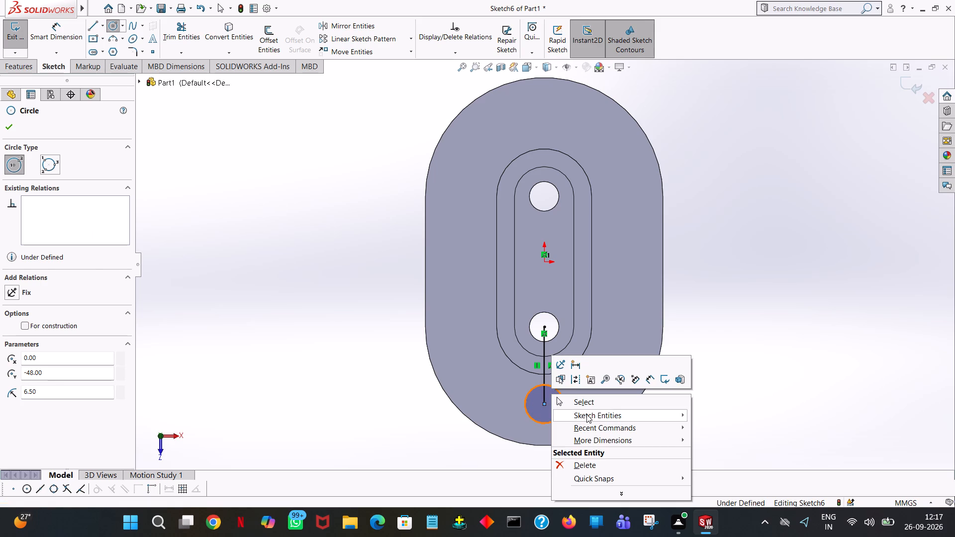
click(584, 398)
Trim away both portions of the vertical reference line, inside and outside the new circle.
click(191, 23)
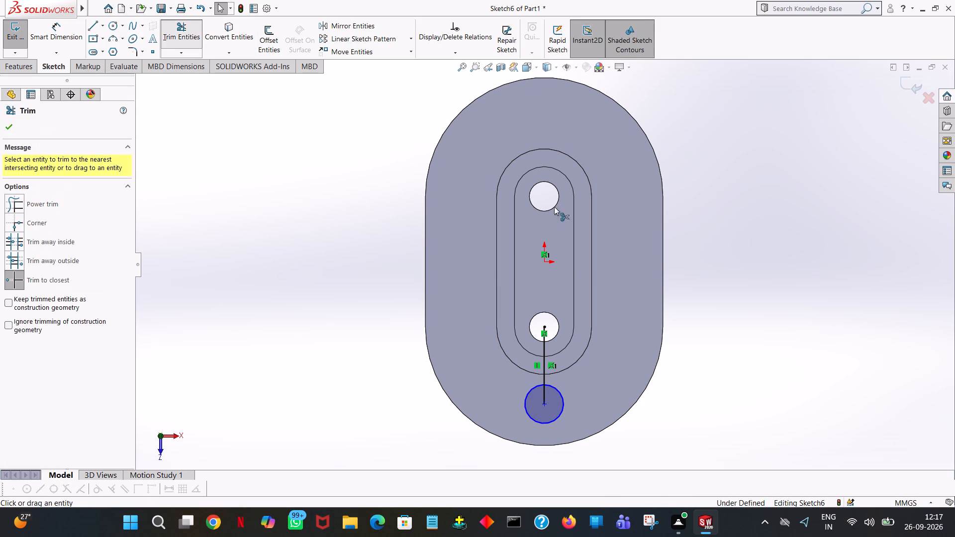
click(543, 400)
click(544, 382)
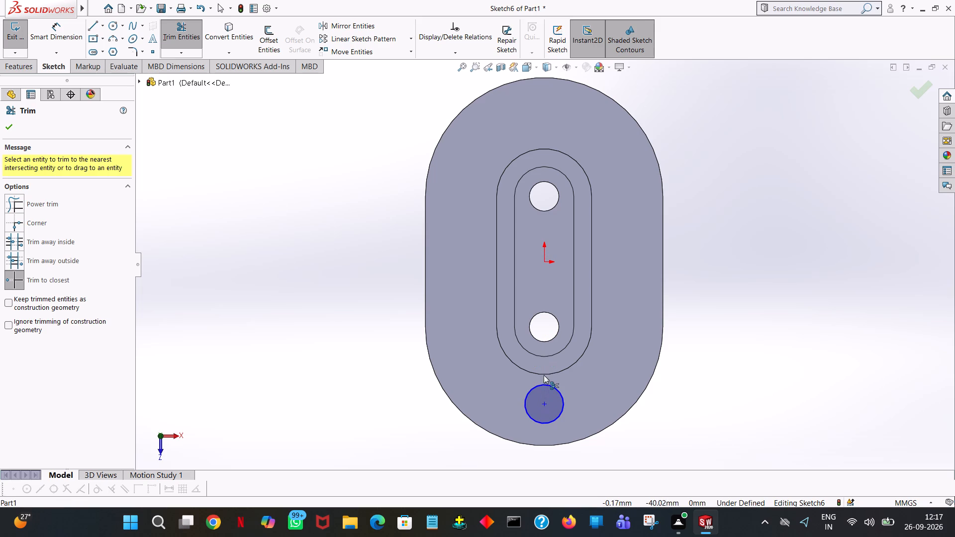
click(7, 126)
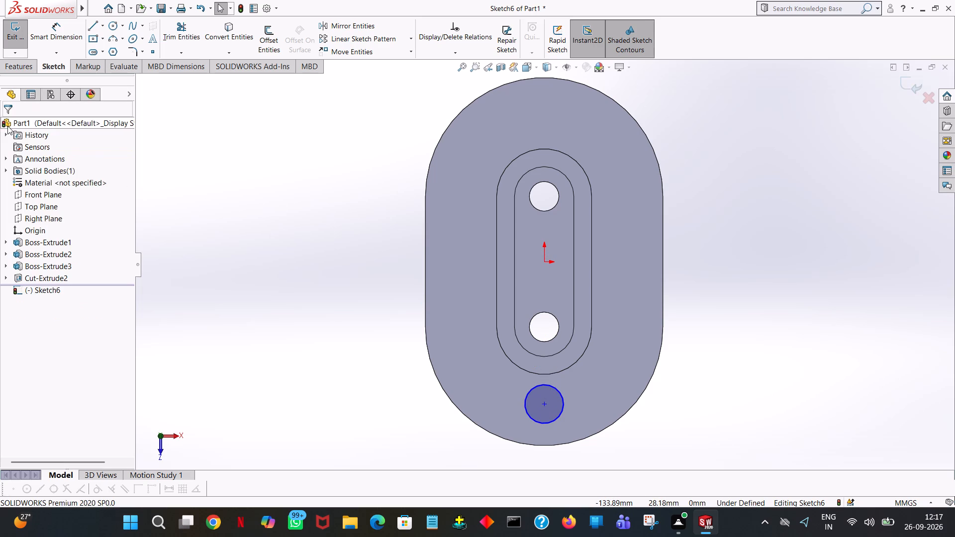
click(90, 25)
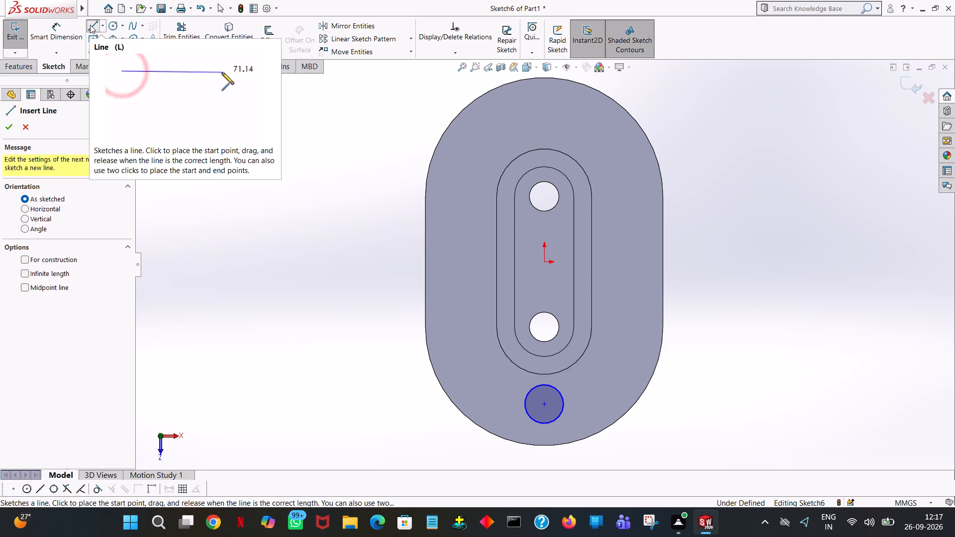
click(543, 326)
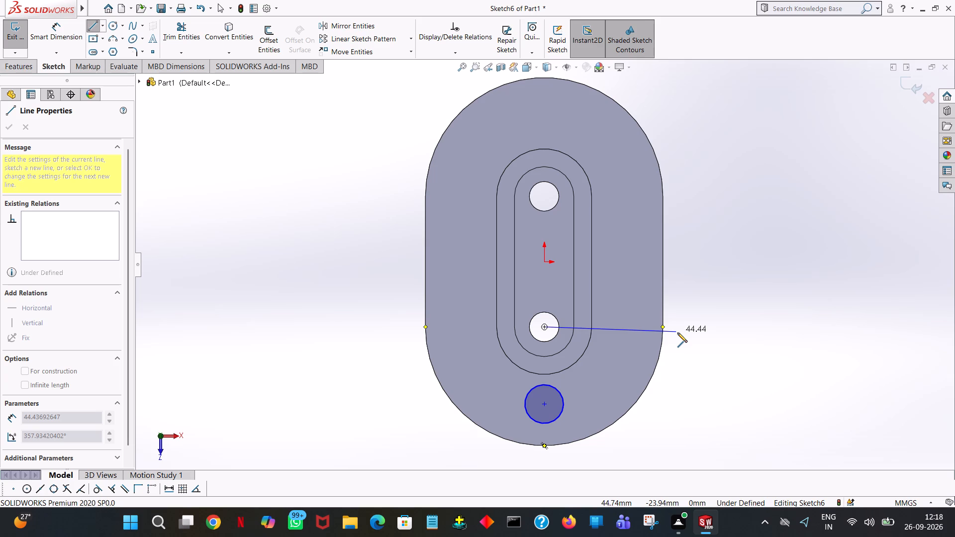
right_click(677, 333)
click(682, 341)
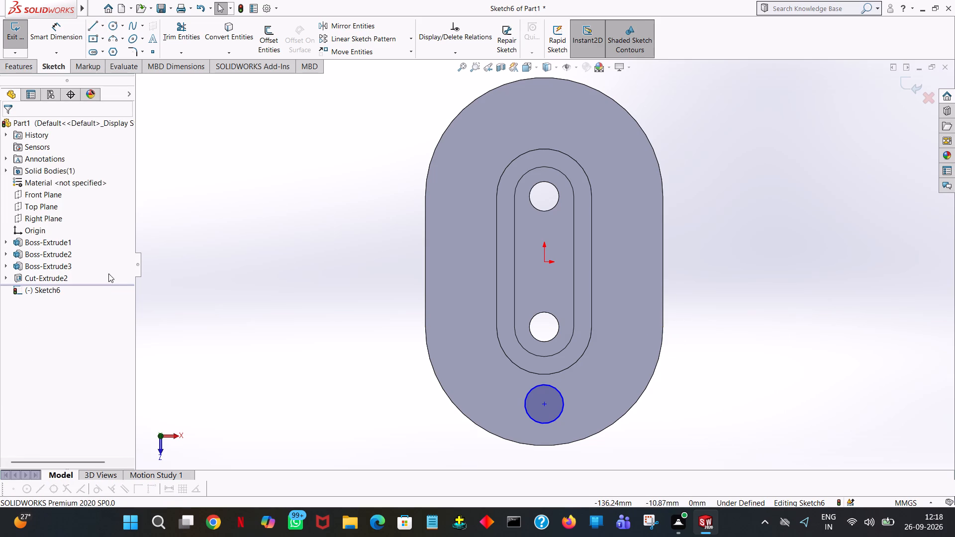
Sketch a 26 mm vertical line from the centre of the hole at X 0, Y 22 outward onto the base flange.
click(91, 28)
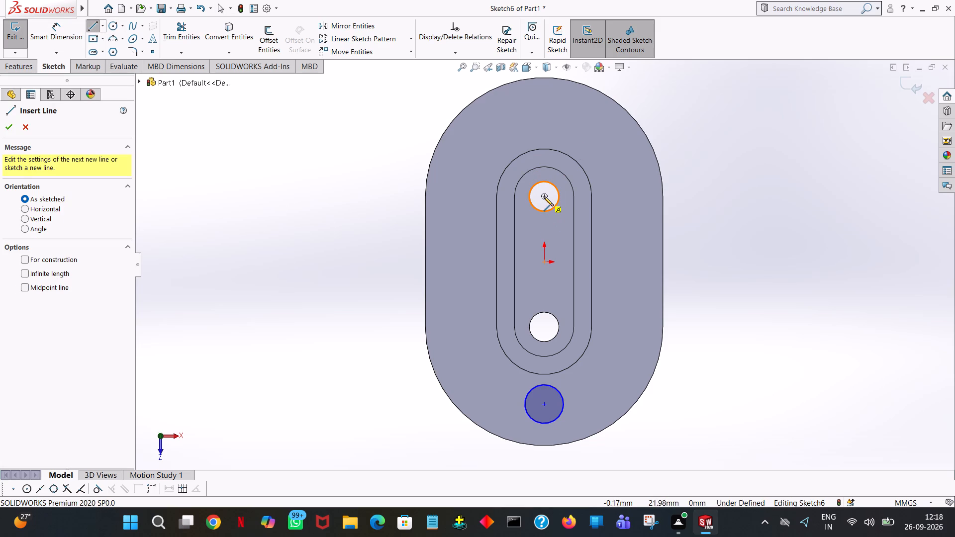
click(544, 195)
click(546, 129)
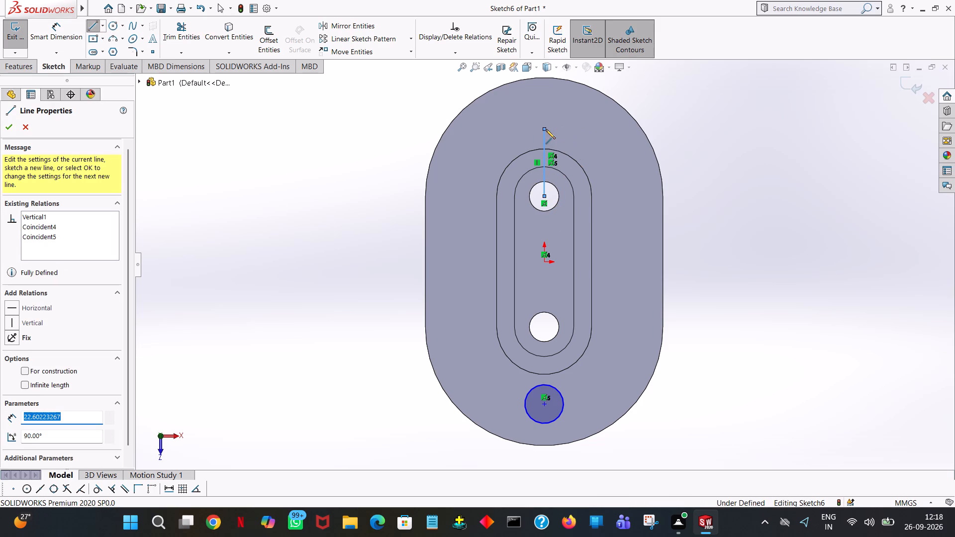
text(26)
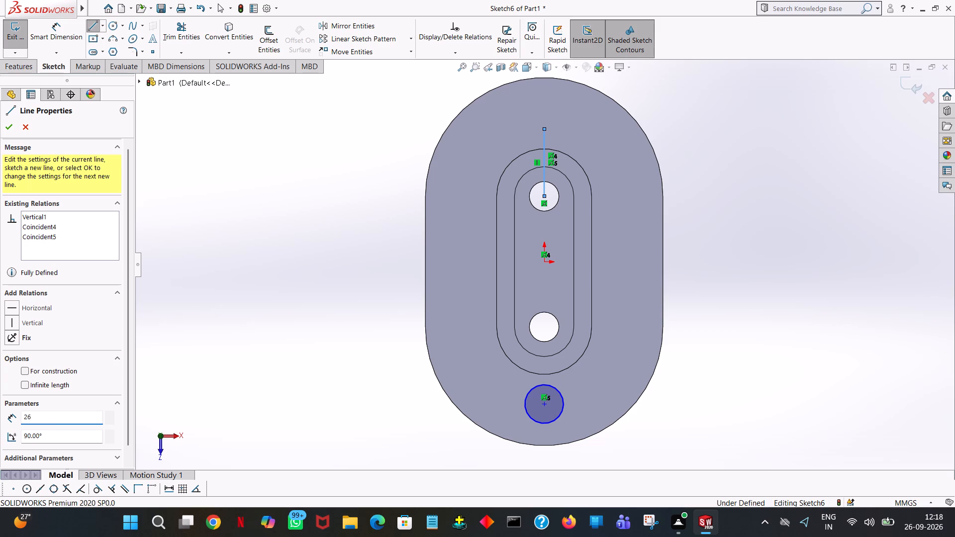
key(Return)
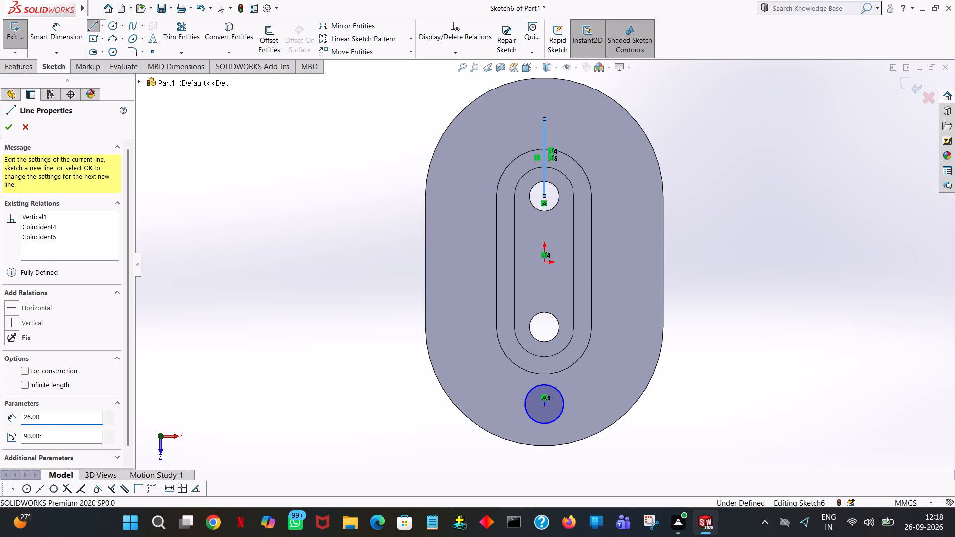
right_click(546, 129)
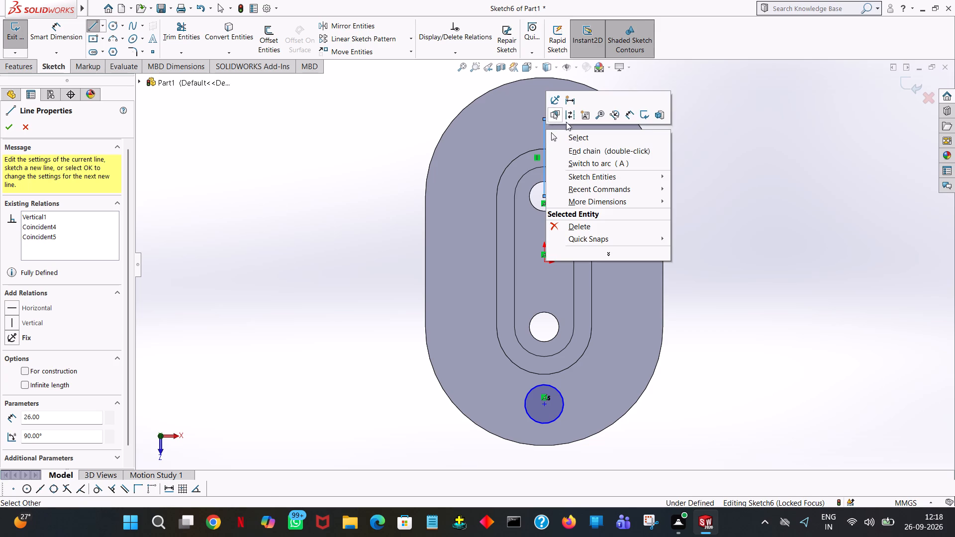
click(577, 137)
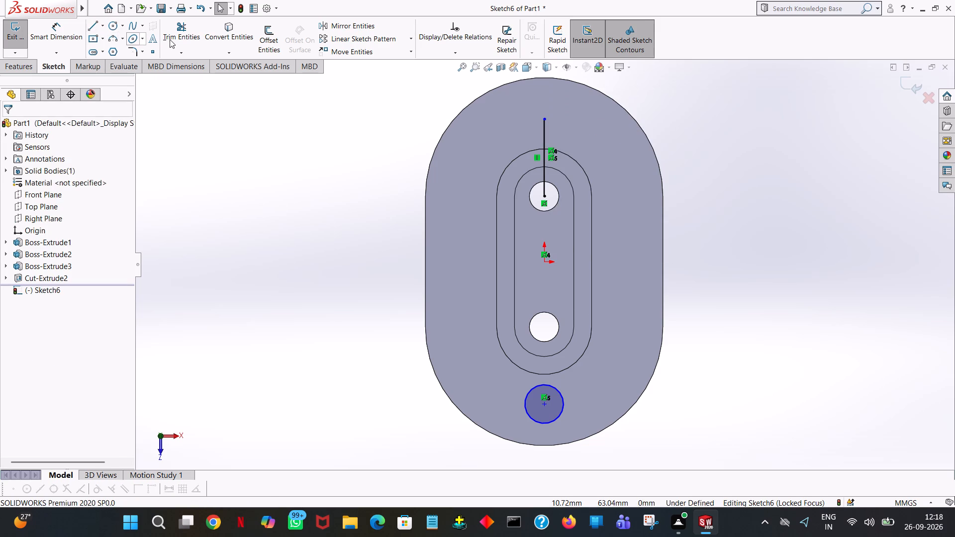
Sketch a circle of radius 6.5 mm centred on the outer end of the new line at X 0, Y 48.
click(120, 28)
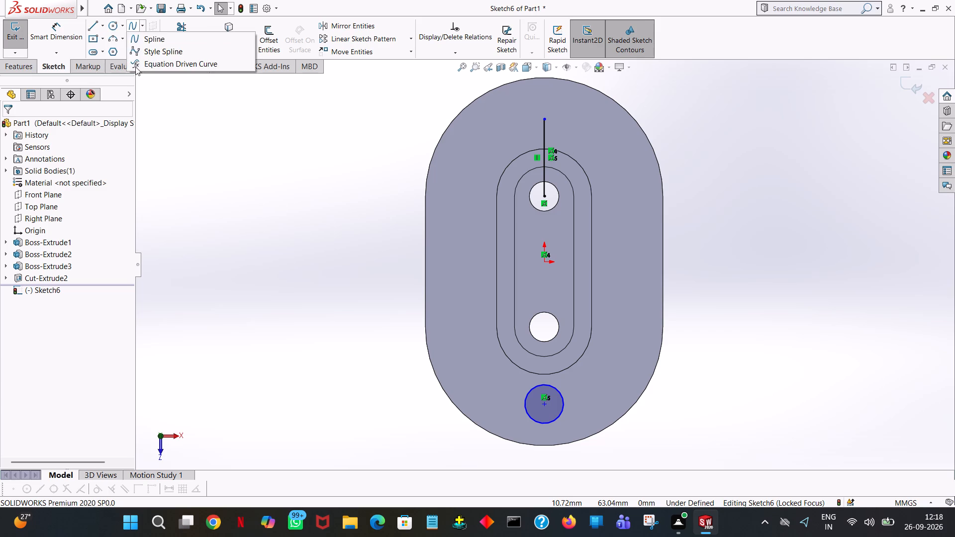
click(110, 22)
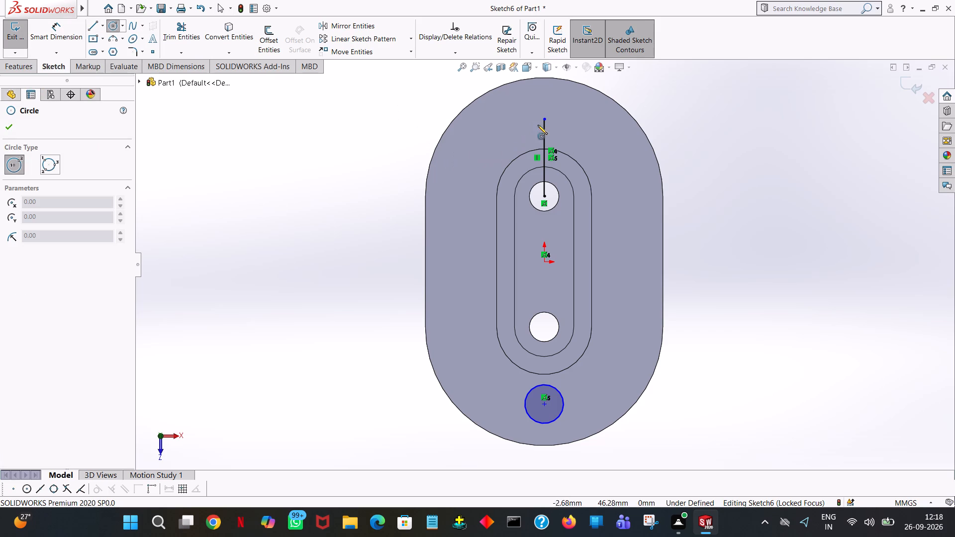
click(544, 118)
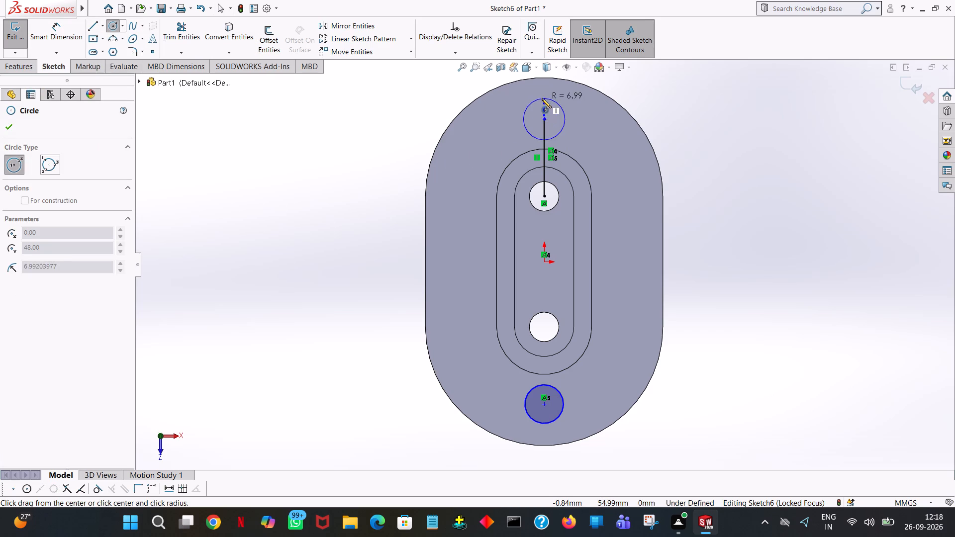
click(542, 98)
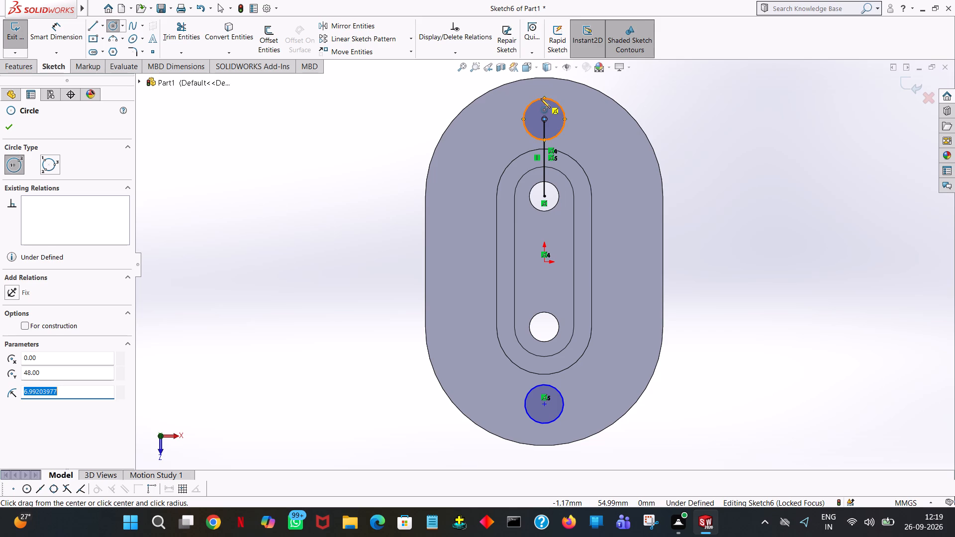
text(13)
key(slash)
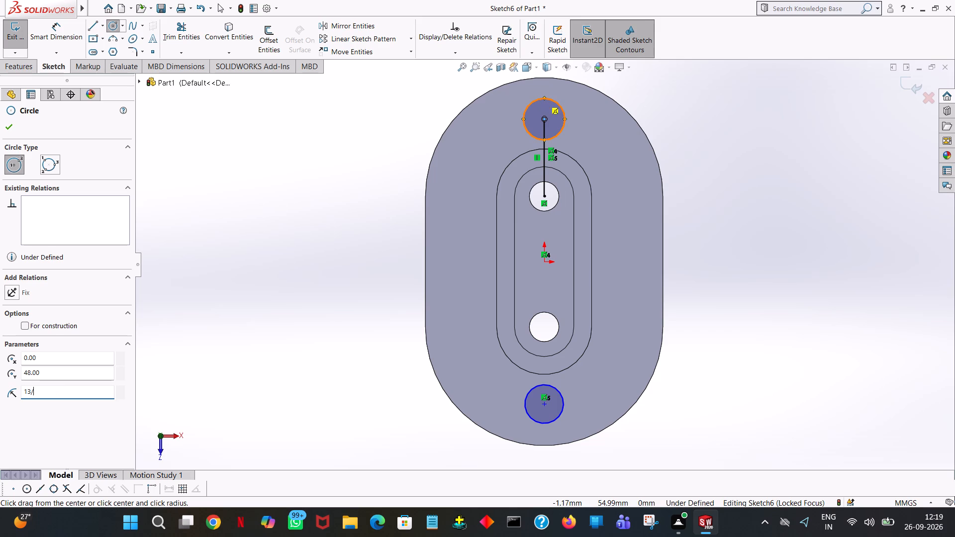
key(2)
key(Return)
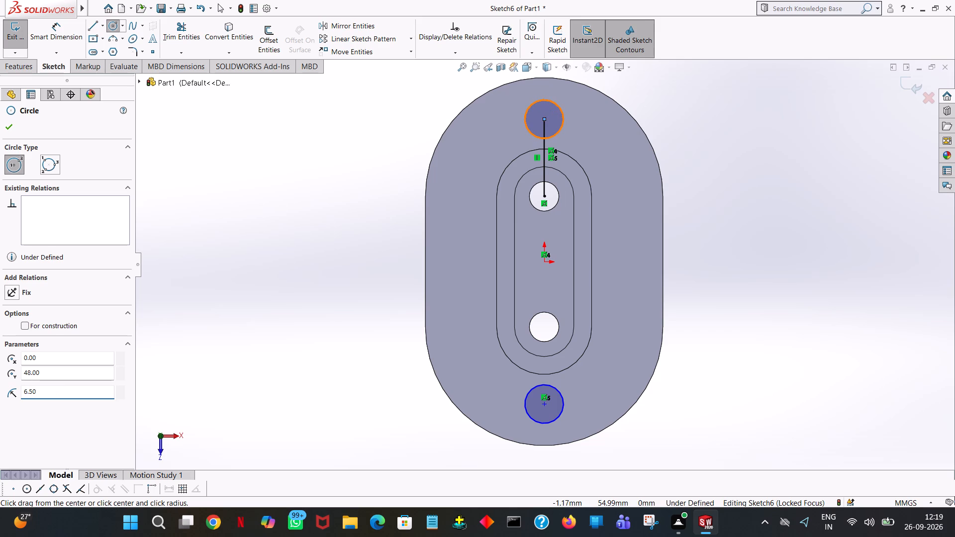
right_click(541, 98)
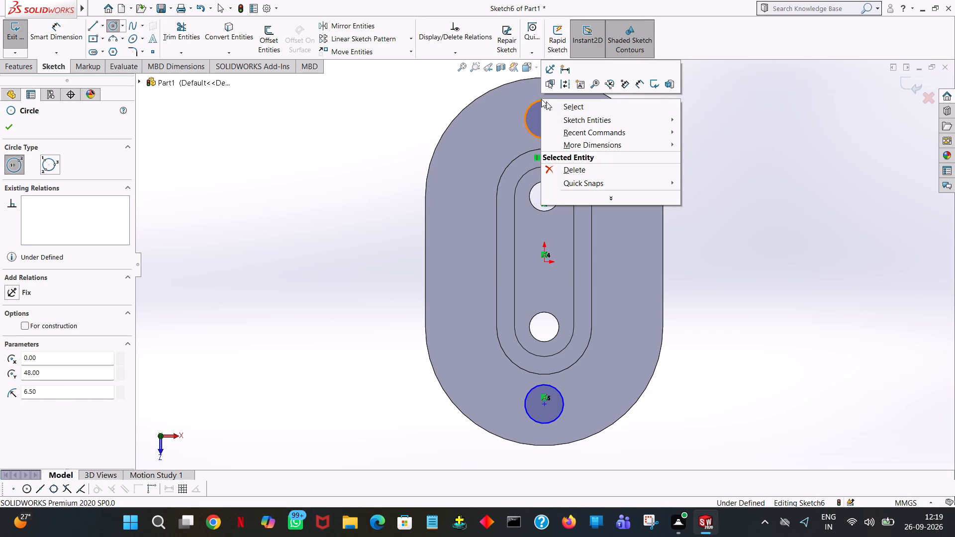
click(558, 111)
Trim away both portions of the vertical line running from the upper boss hole to the circle at Y 48.
click(181, 27)
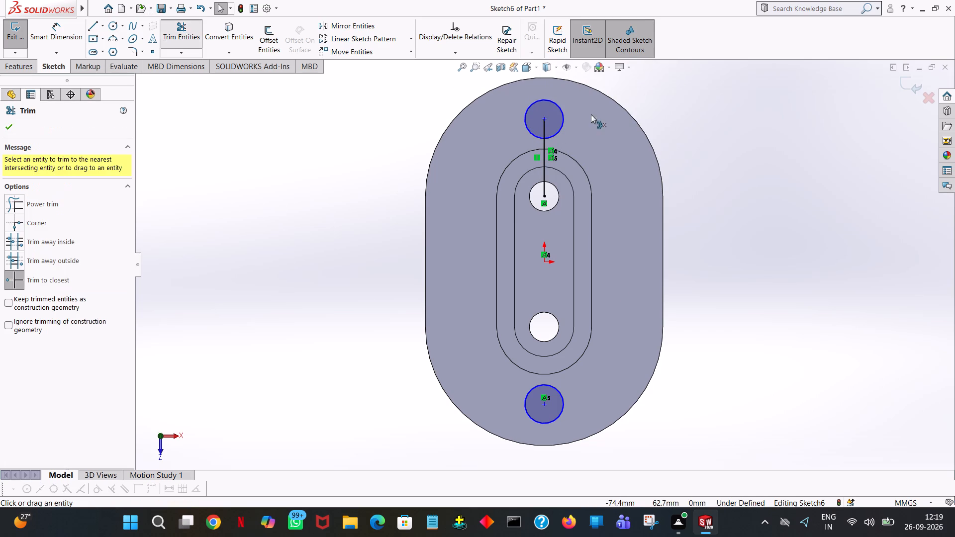
click(542, 159)
click(544, 127)
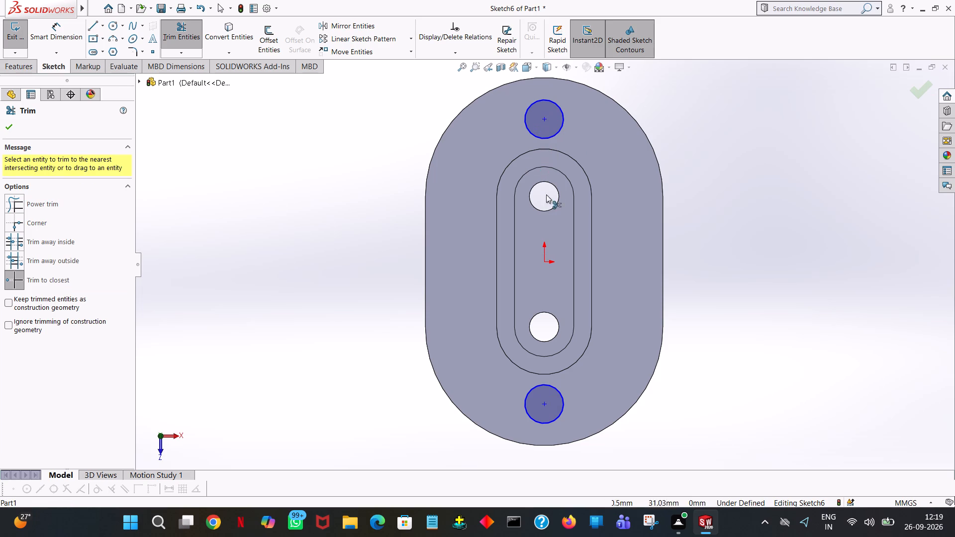
click(9, 124)
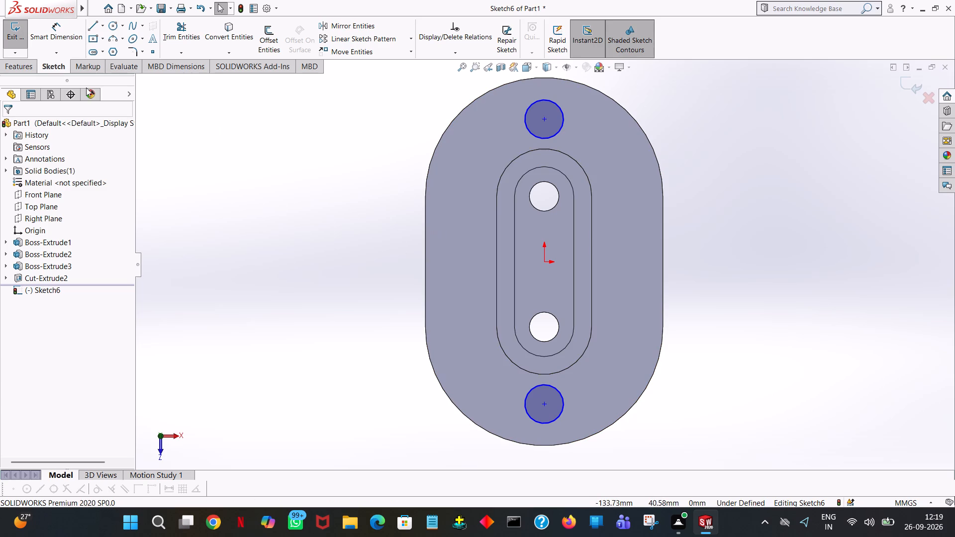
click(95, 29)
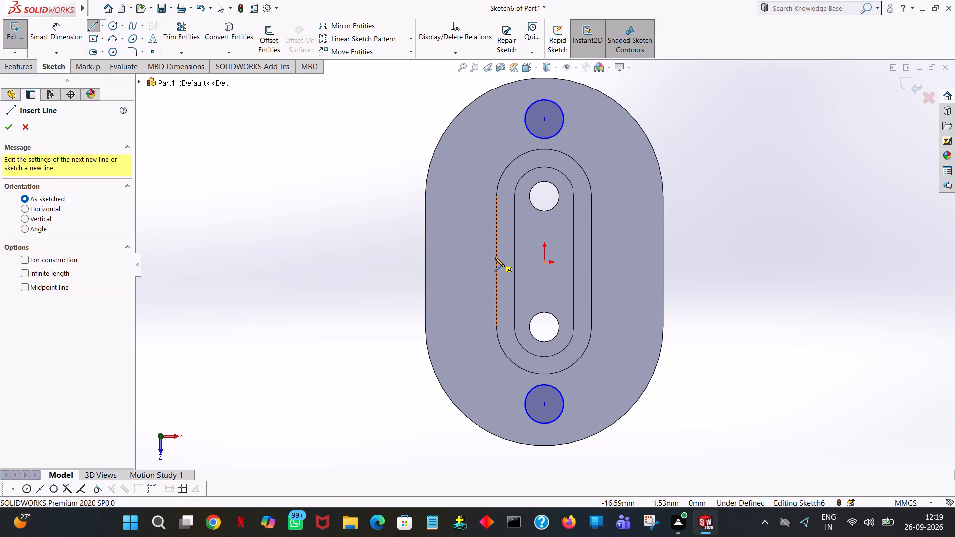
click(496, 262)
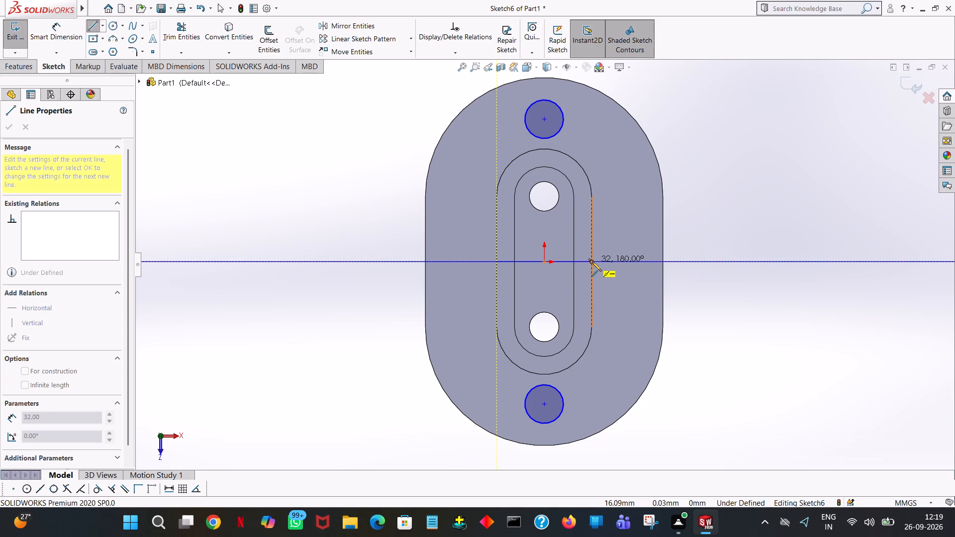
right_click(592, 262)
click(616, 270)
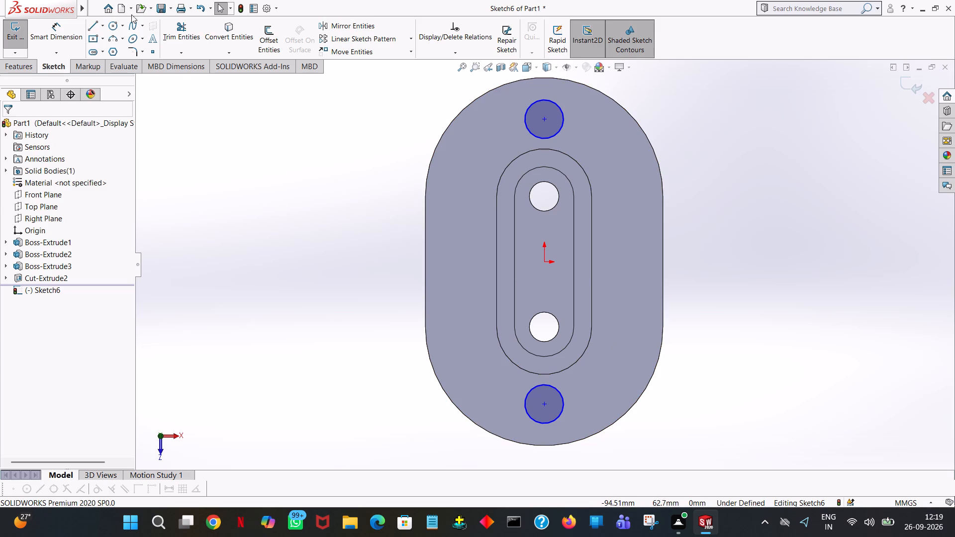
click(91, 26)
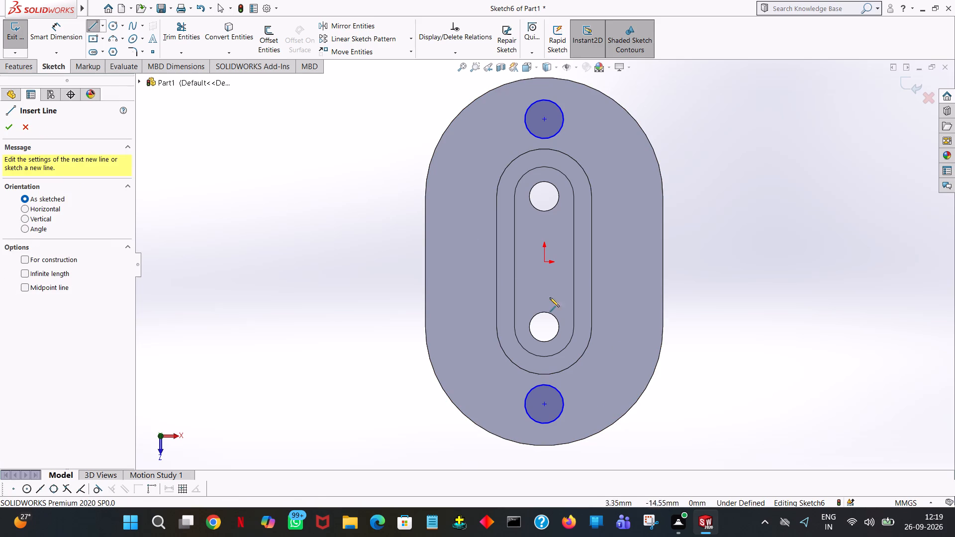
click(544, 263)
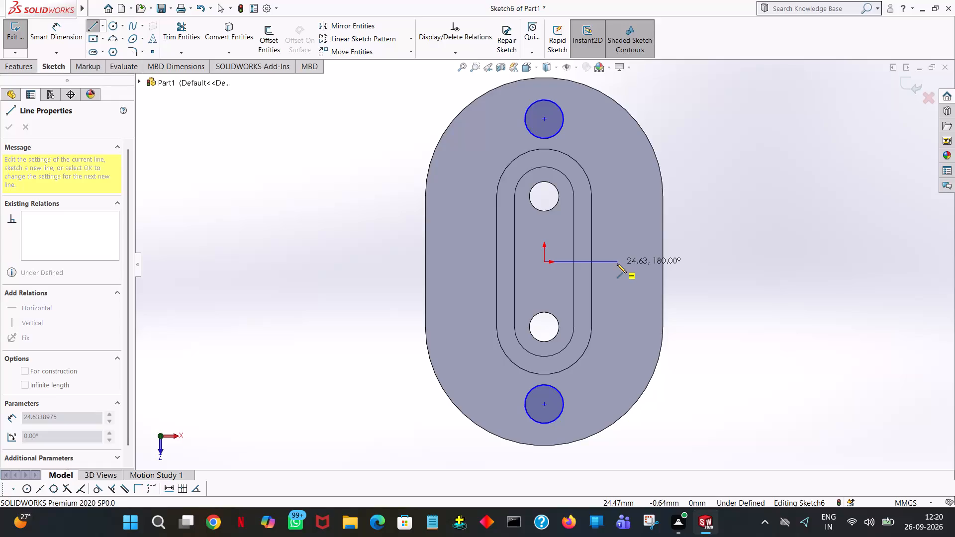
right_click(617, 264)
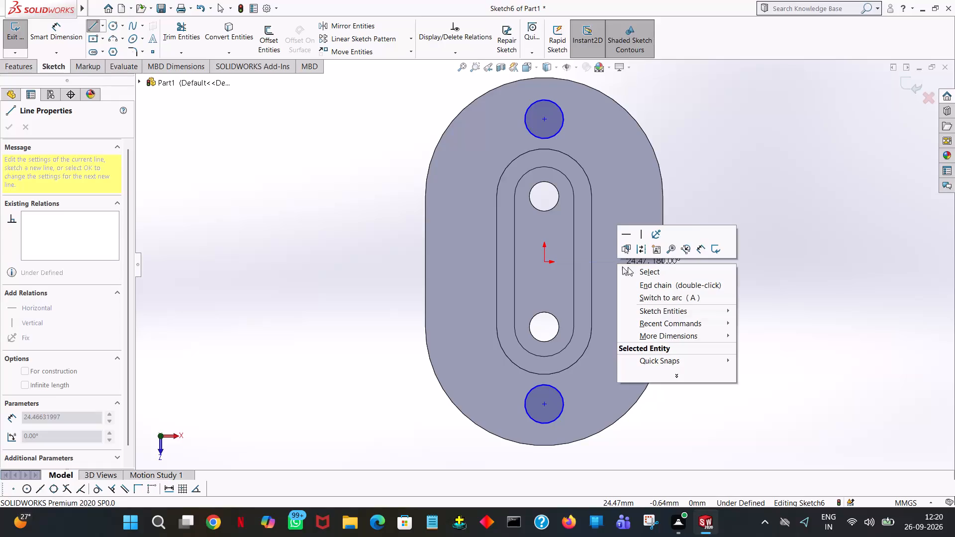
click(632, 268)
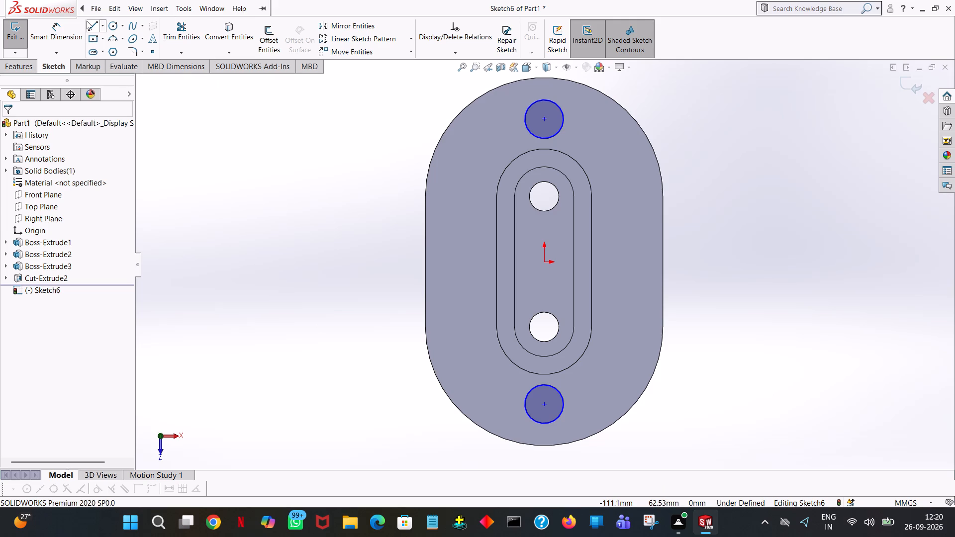
Sketch a 26 mm horizontal line from the centre of the lower boss hole at X 0, Y -22 outward in the +X direction.
click(87, 21)
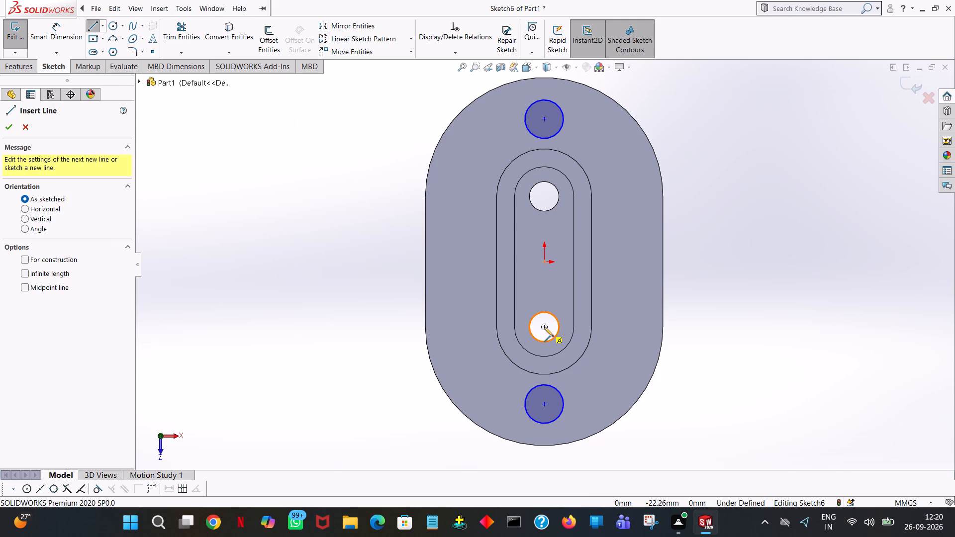
click(544, 327)
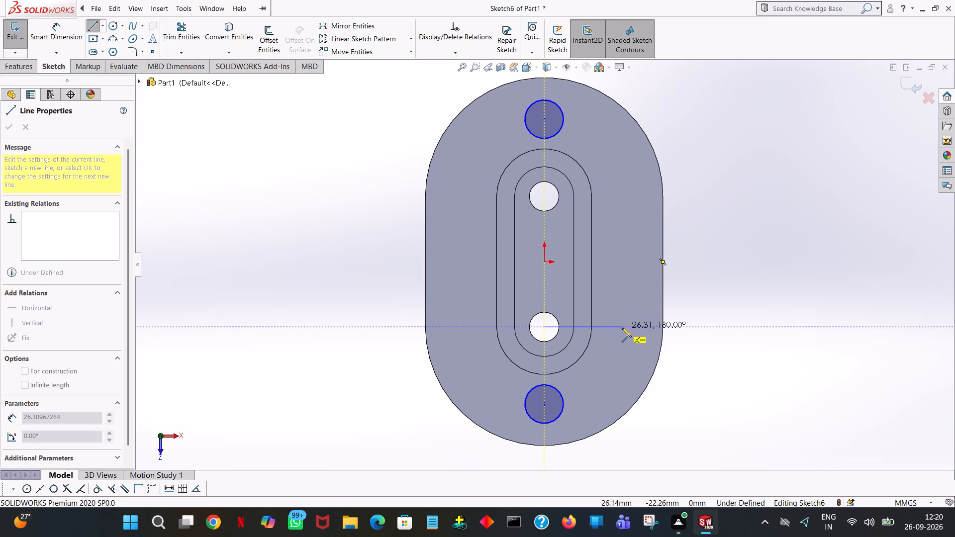
click(622, 328)
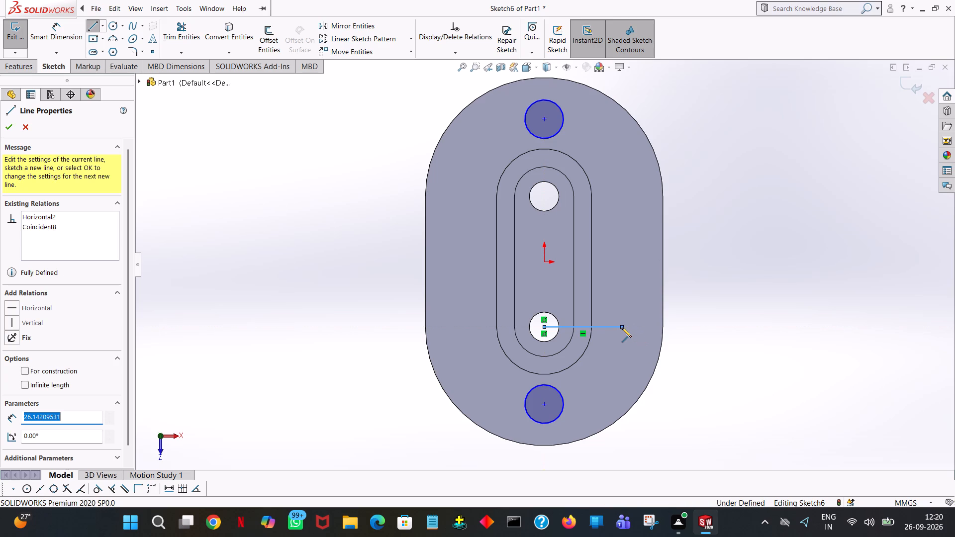
key(2)
key(6)
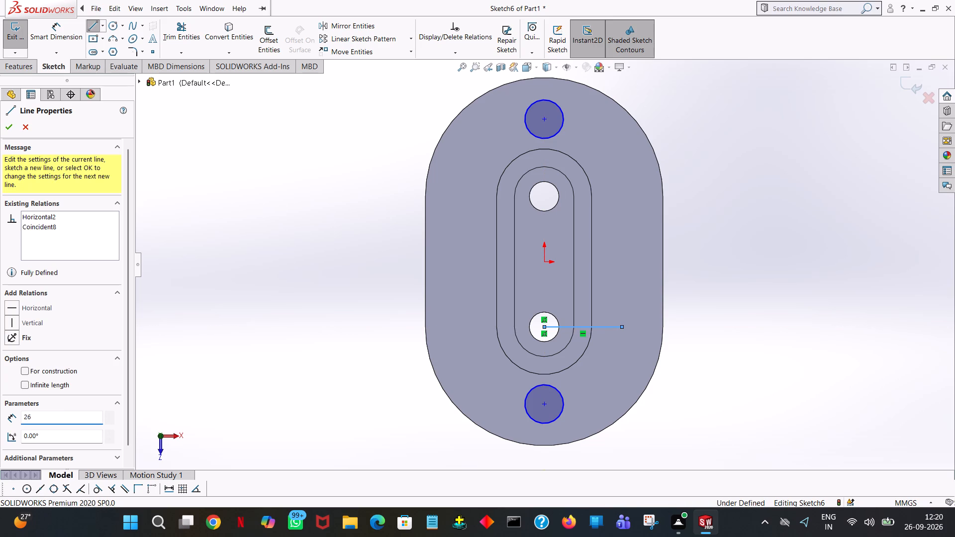
key(Return)
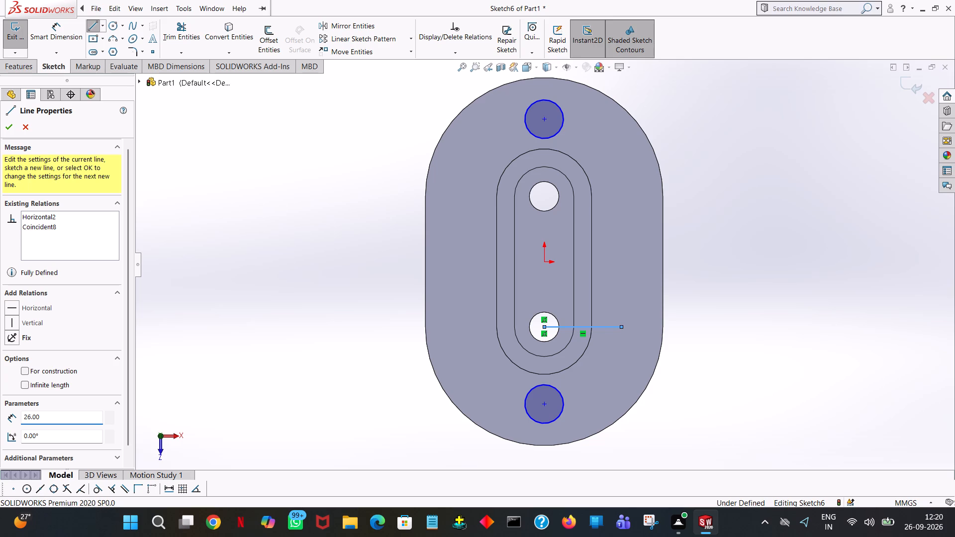
right_click(622, 326)
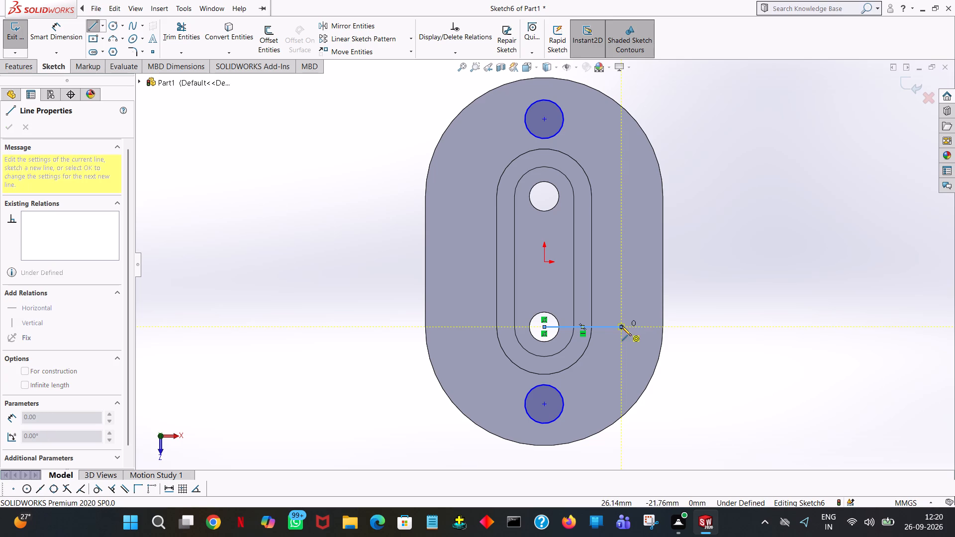
click(640, 338)
click(311, 136)
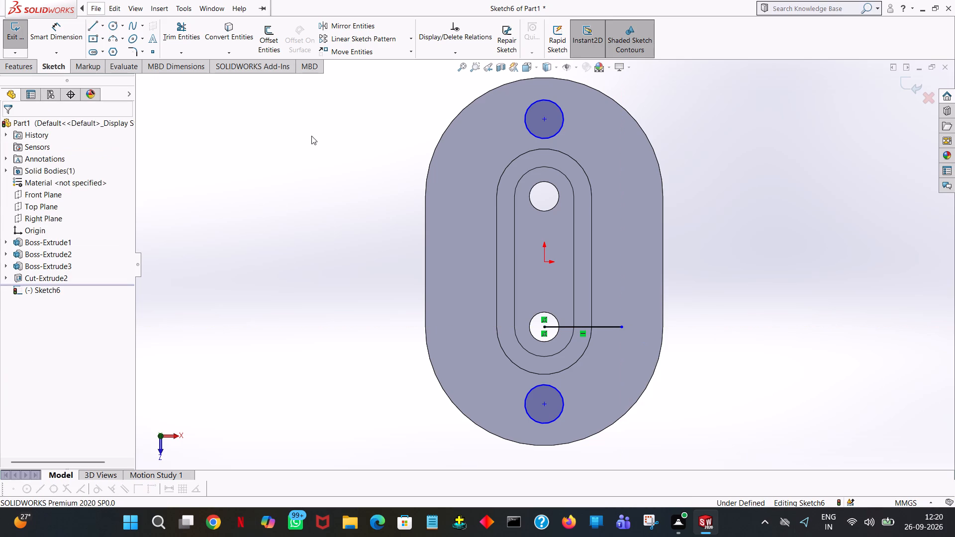
Sketch a circle of radius 6.5 mm centred on the line's outer end at X 26, Y -22.
click(113, 25)
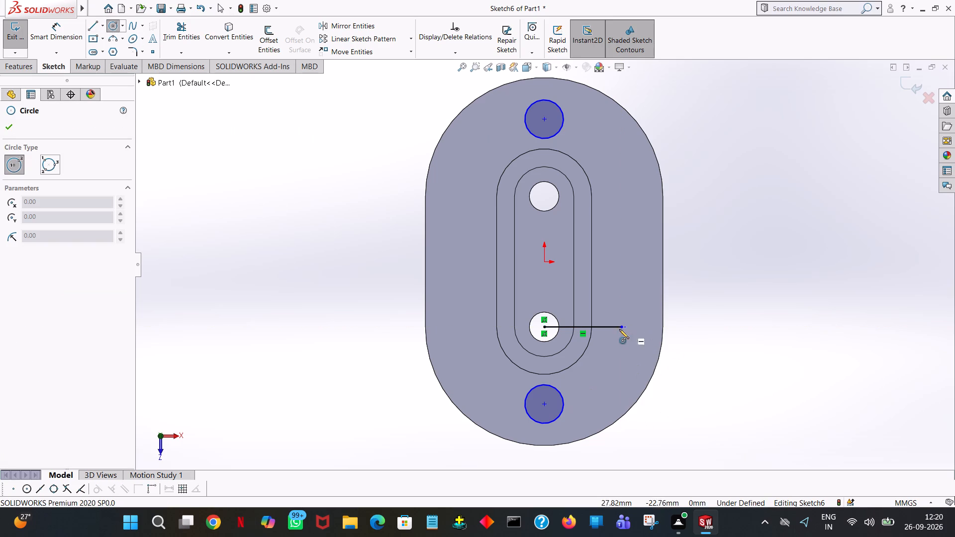
click(620, 328)
click(622, 309)
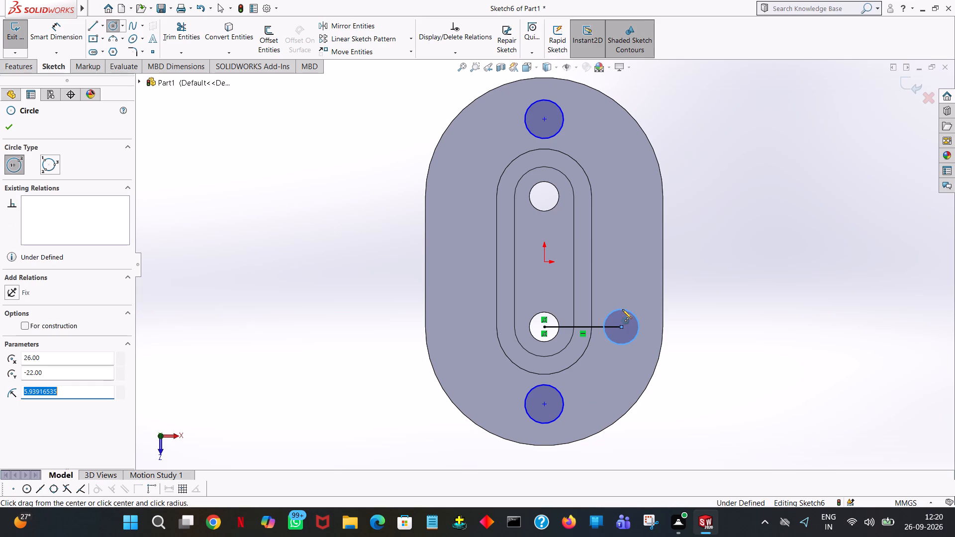
text(13/2)
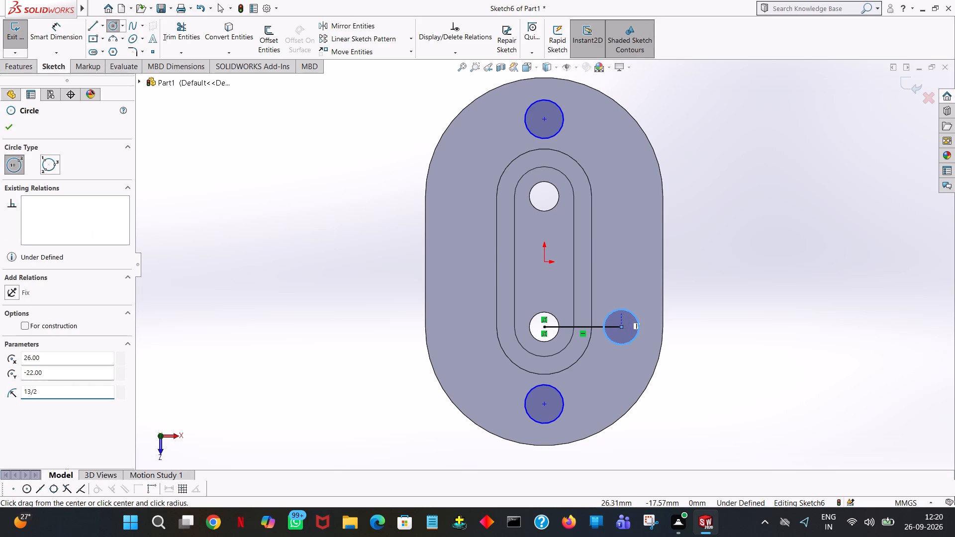
key(Return)
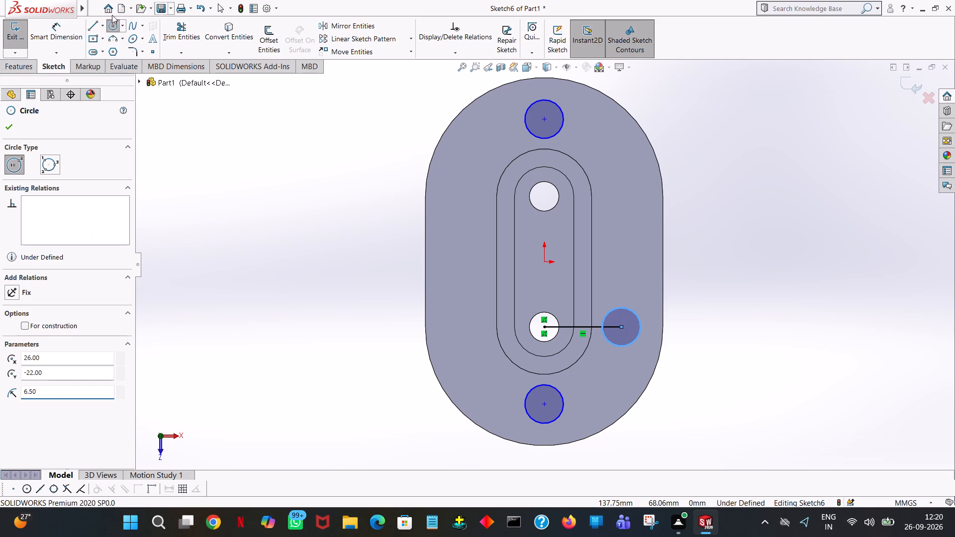
click(7, 125)
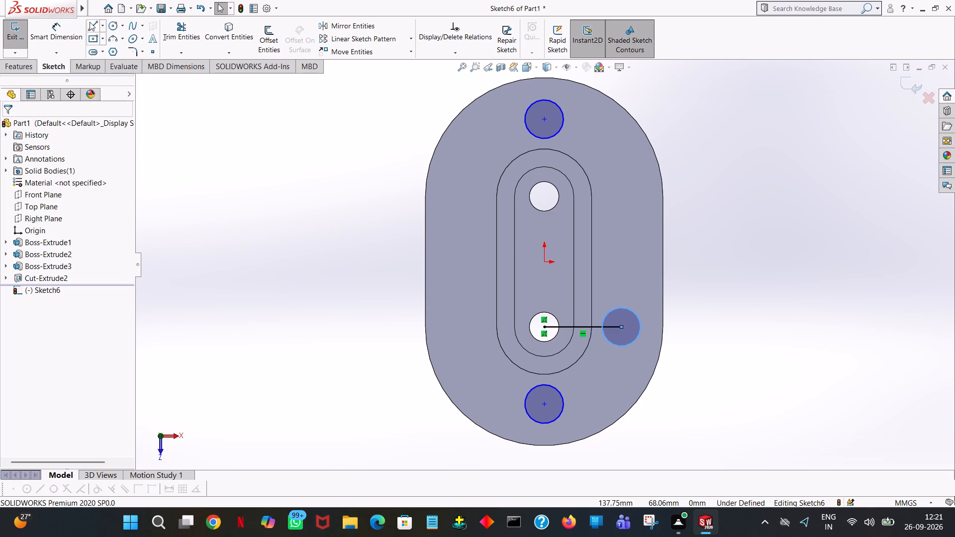
Sketch a 26 mm horizontal line from the lower boss hole's centre in the -X direction.
click(90, 24)
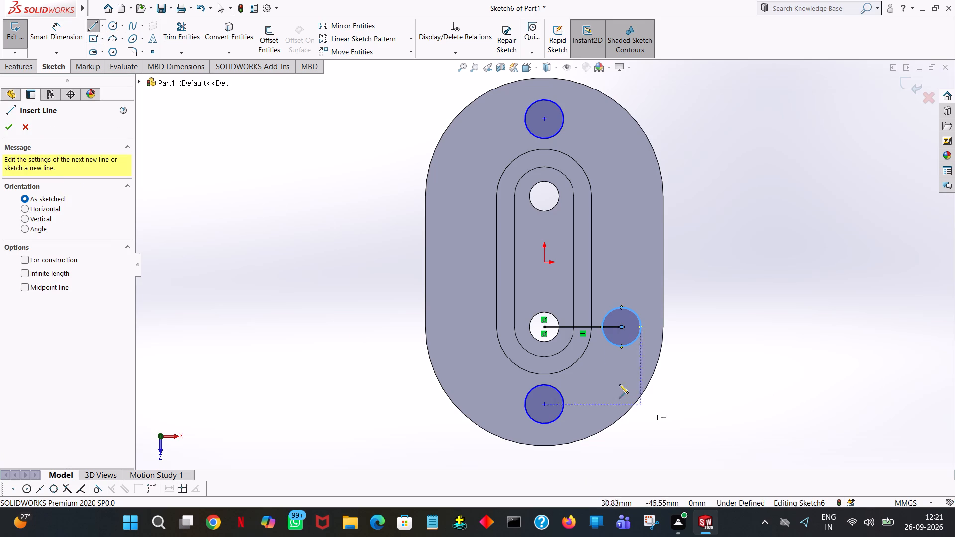
click(544, 326)
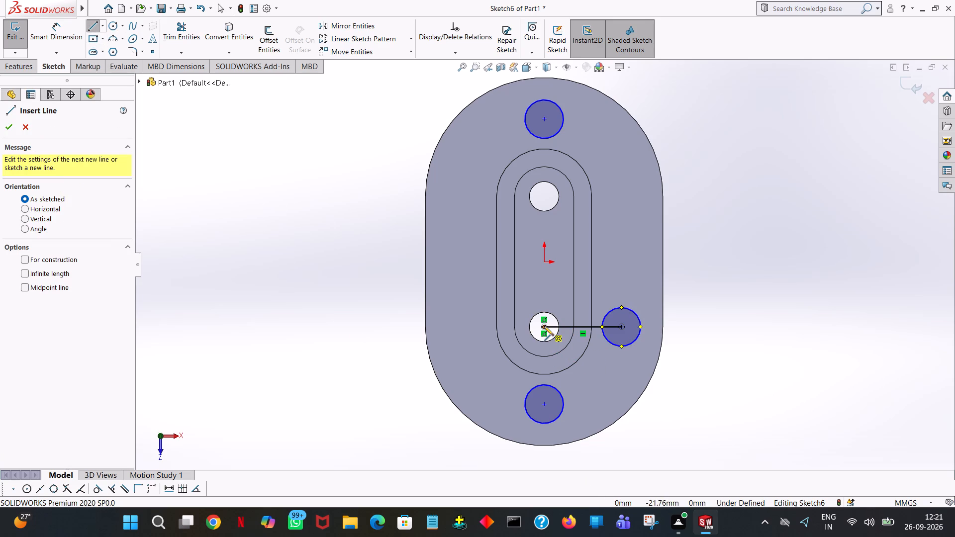
click(462, 324)
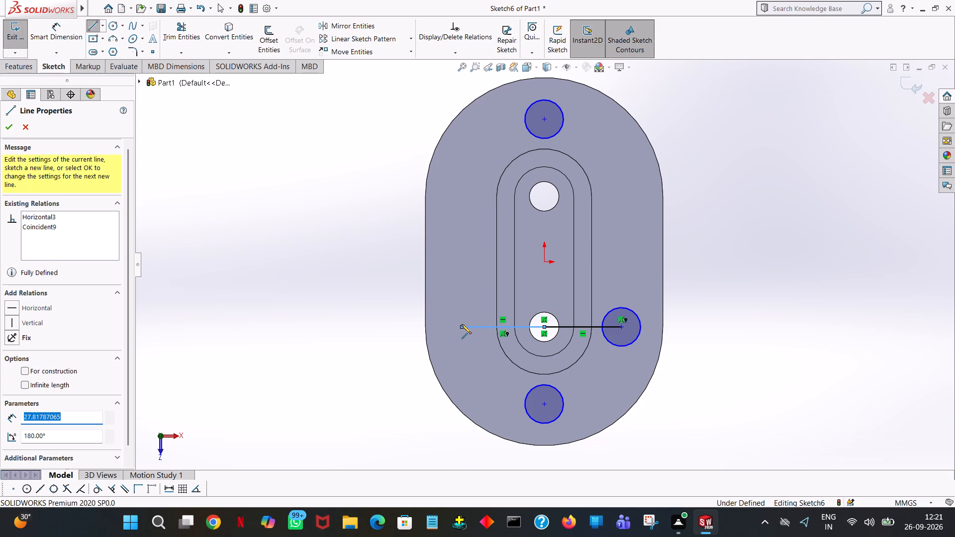
text(26)
key(Return)
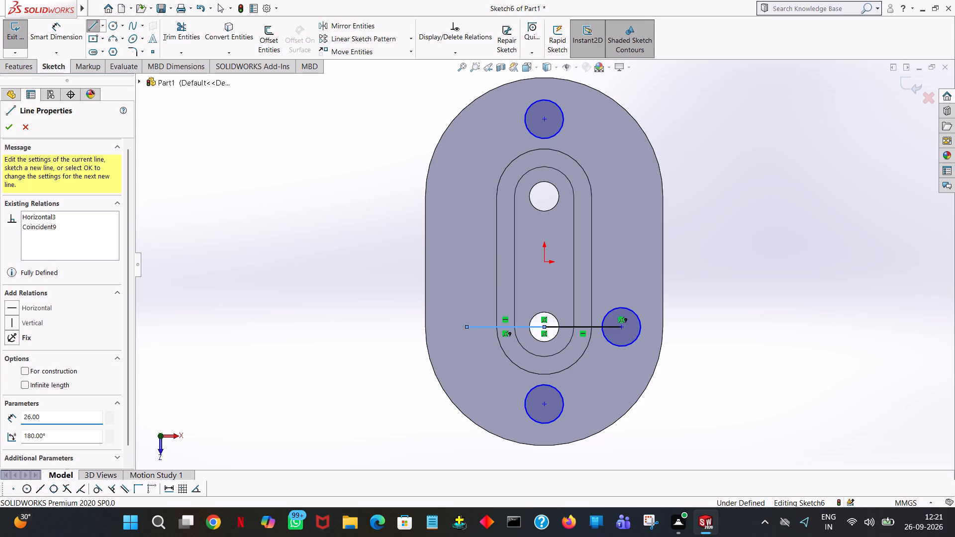
right_click(462, 324)
click(523, 331)
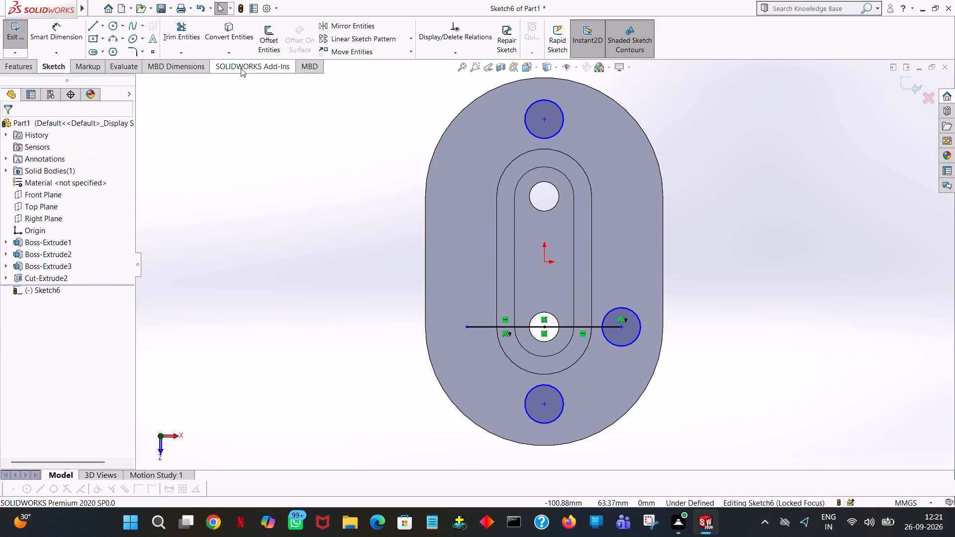
Sketch a circle of radius 6.5 mm centred on the new line's outer end at X -26, Y -22.
click(112, 25)
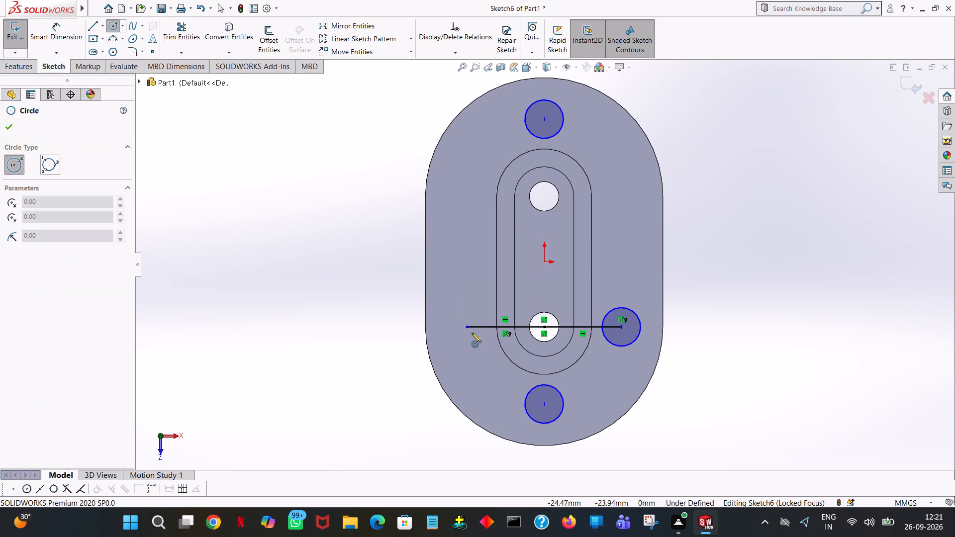
click(465, 327)
click(467, 307)
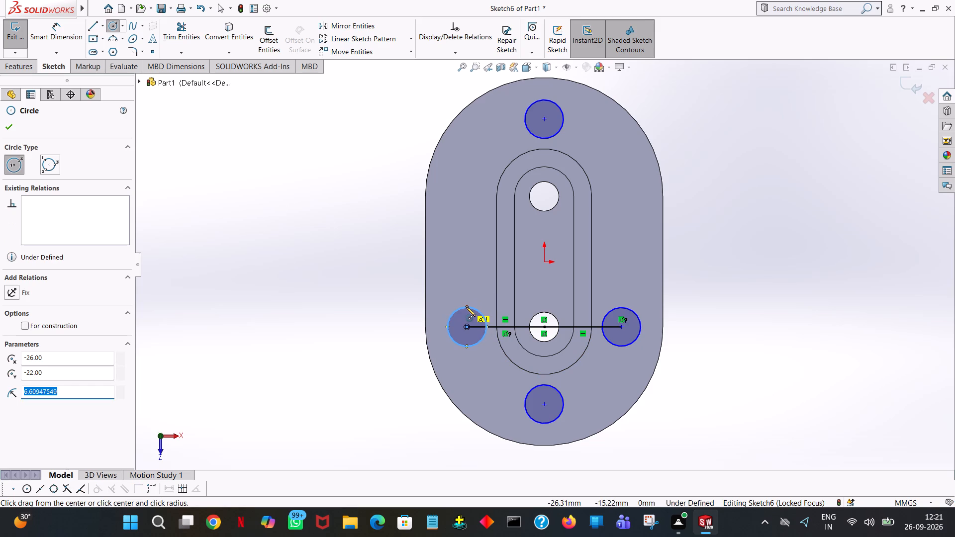
text(13)
text(/2)
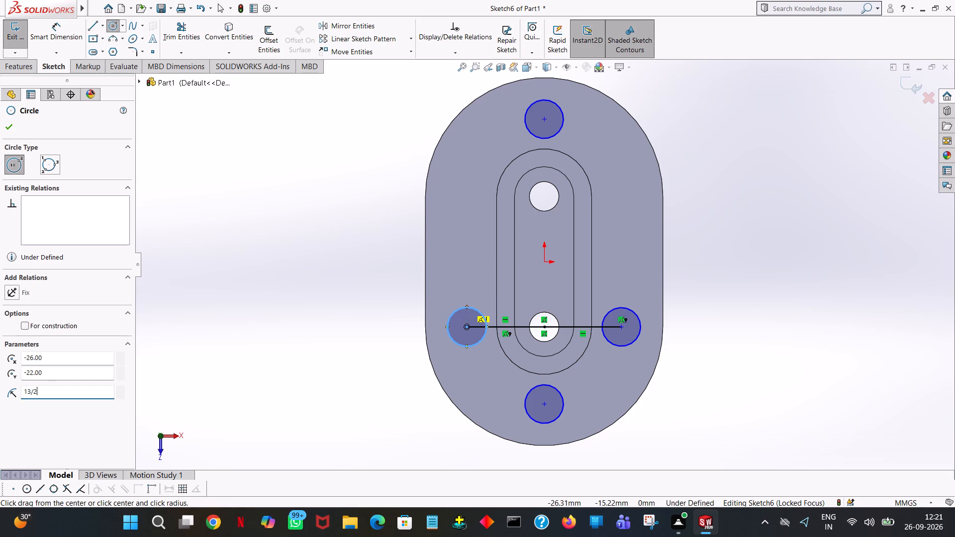
key(Return)
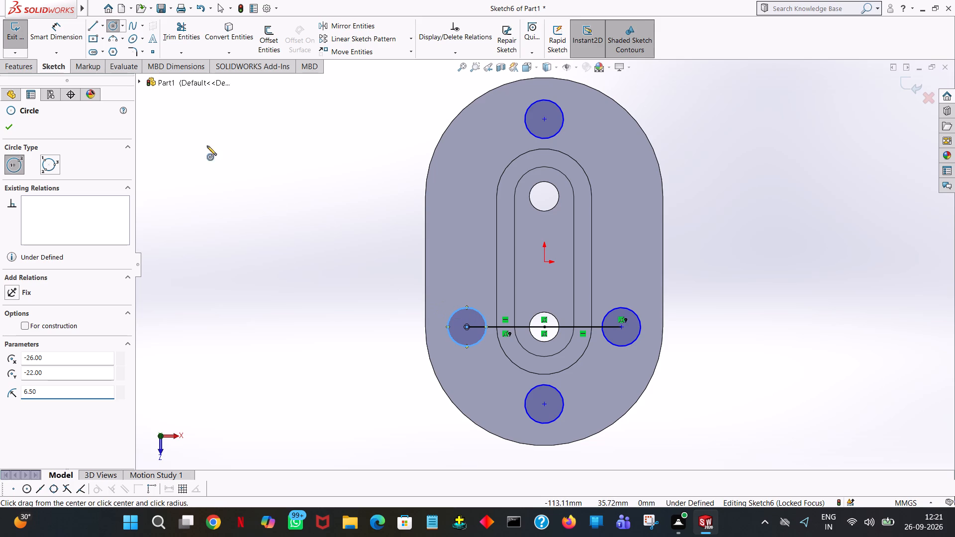
click(8, 126)
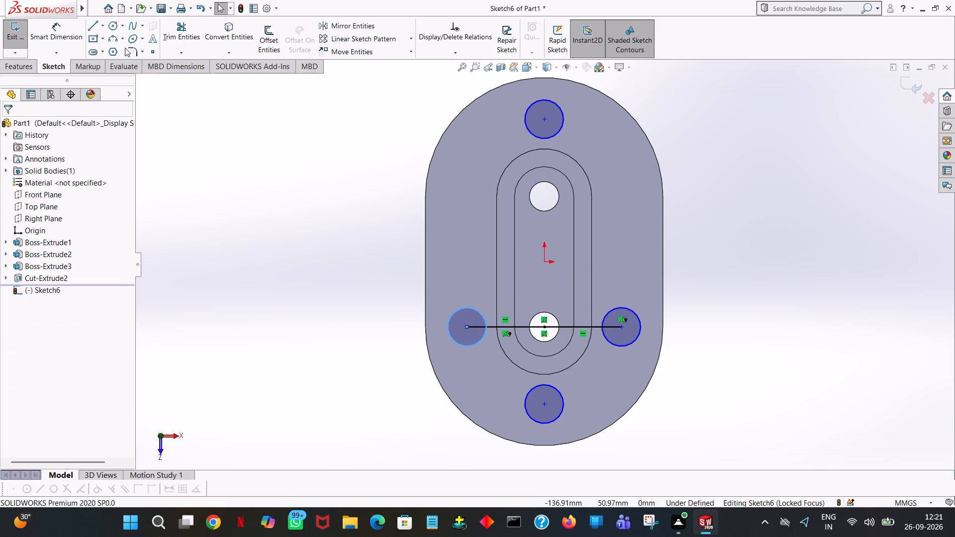
Sketch a horizontal line 26 mm long from the origin in the -X direction as a mirror axis.
click(92, 26)
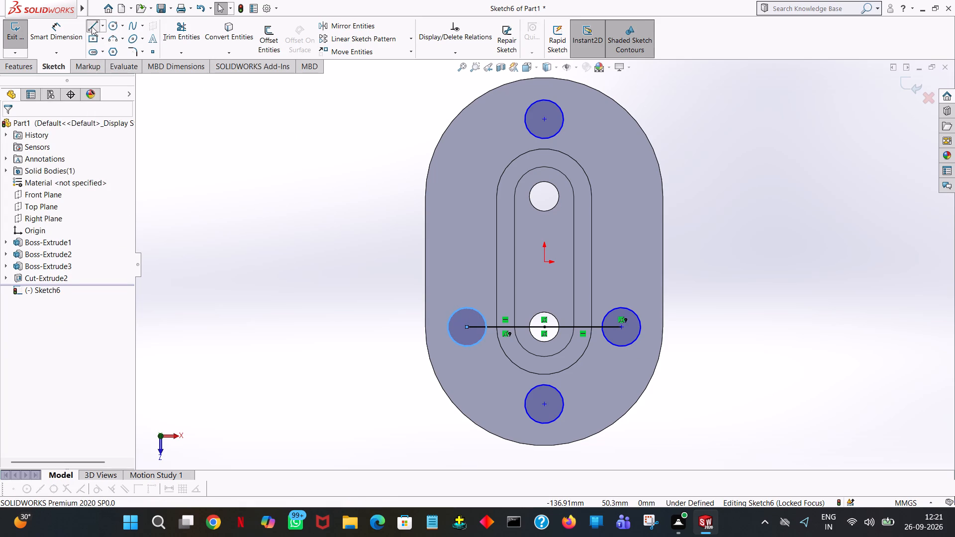
click(543, 261)
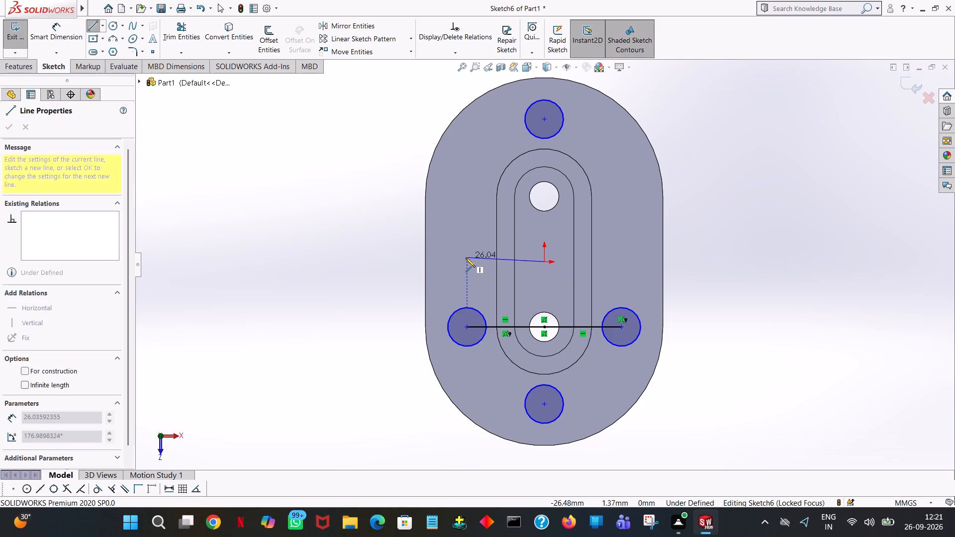
click(465, 262)
right_click(465, 262)
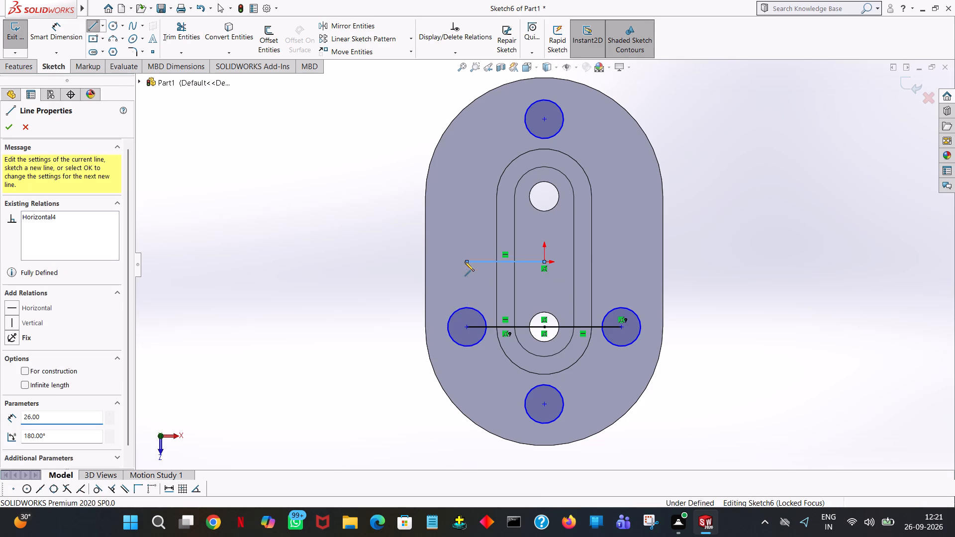
click(488, 265)
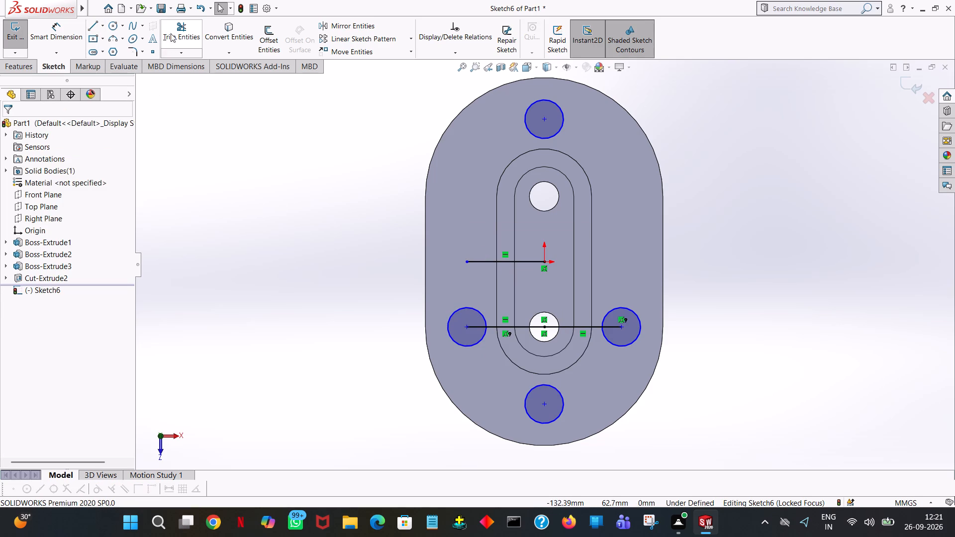
Mirror the two side circles at X 26 and X -26 about the horizontal line through the origin, keeping the originals.
click(359, 22)
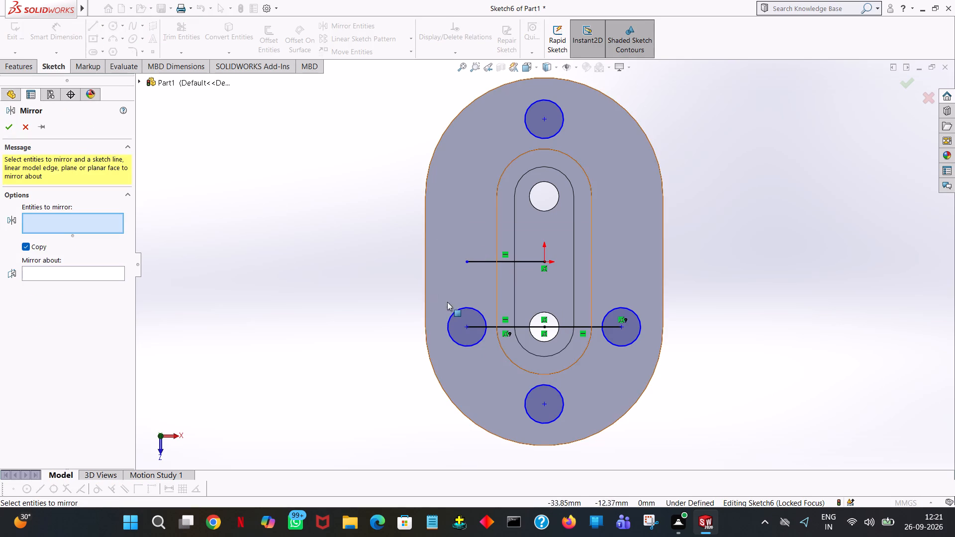
click(454, 311)
click(619, 309)
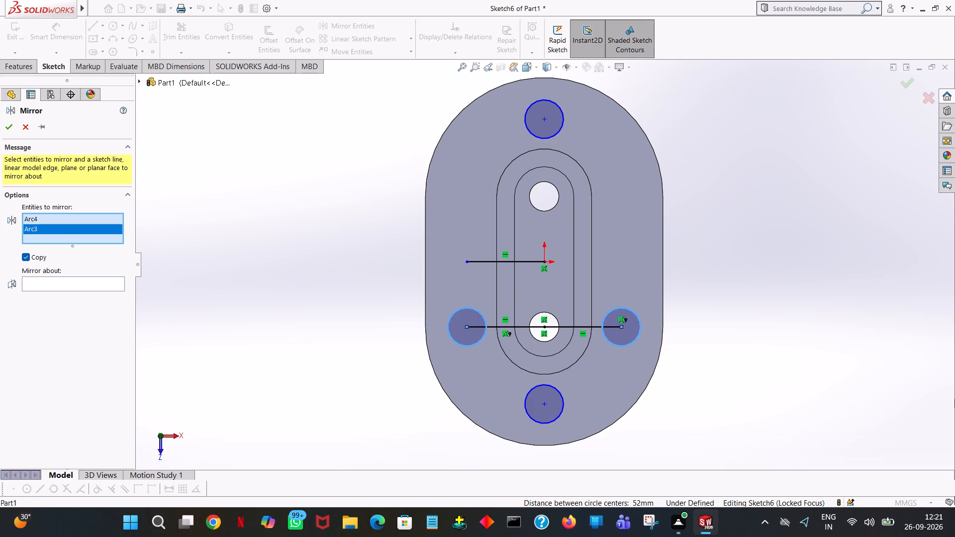
click(59, 286)
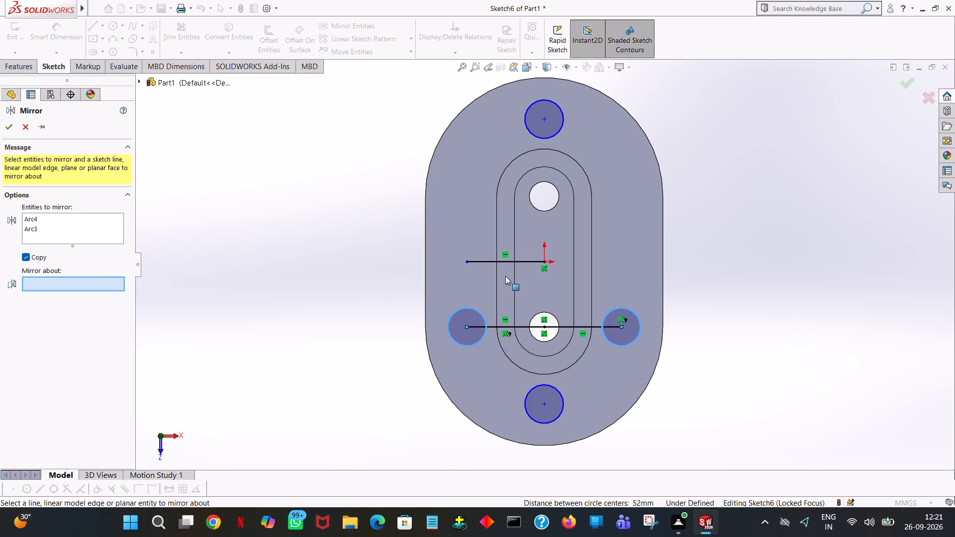
click(494, 263)
click(12, 125)
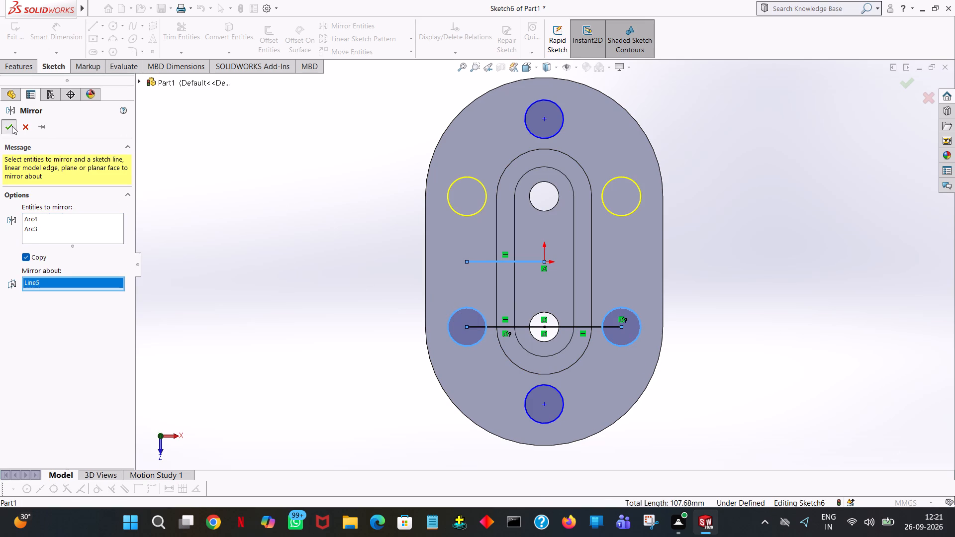
Trim away the mirror axis and both horizontal reference lines at Y -22, including their portions inside the side circles.
click(194, 19)
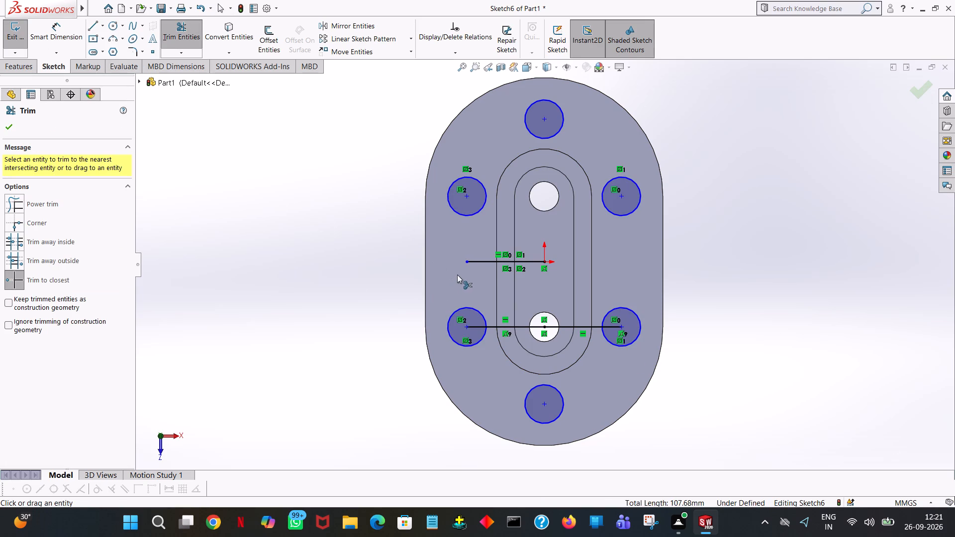
click(491, 260)
click(525, 324)
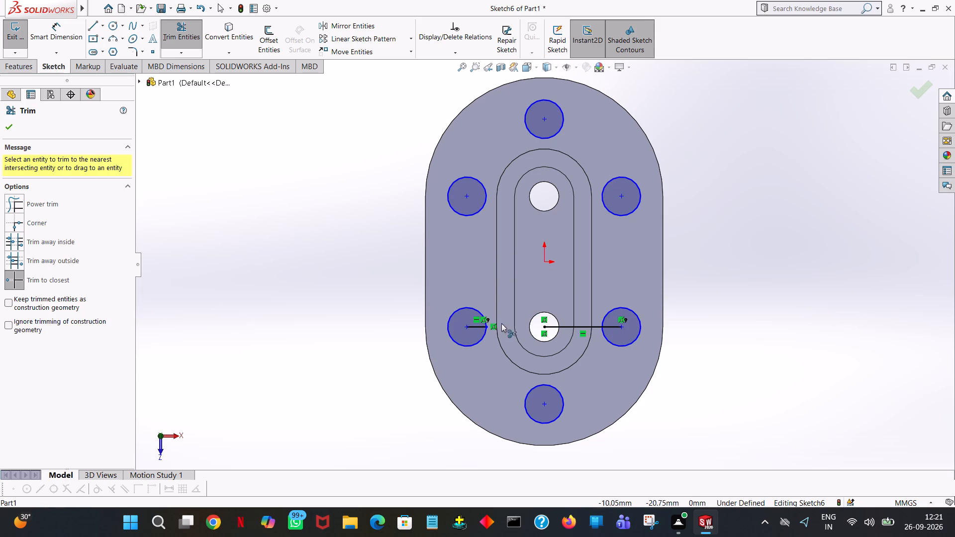
click(477, 323)
click(468, 327)
click(566, 325)
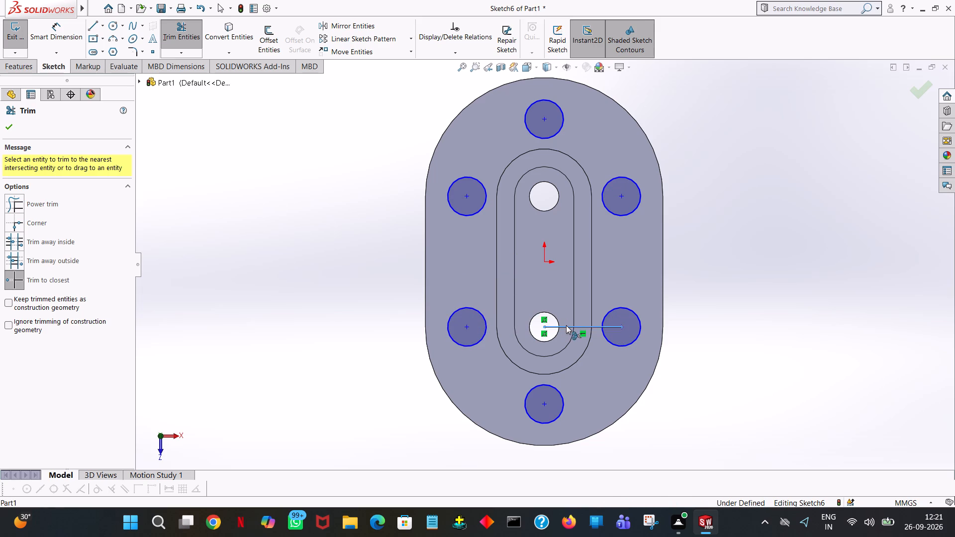
click(614, 328)
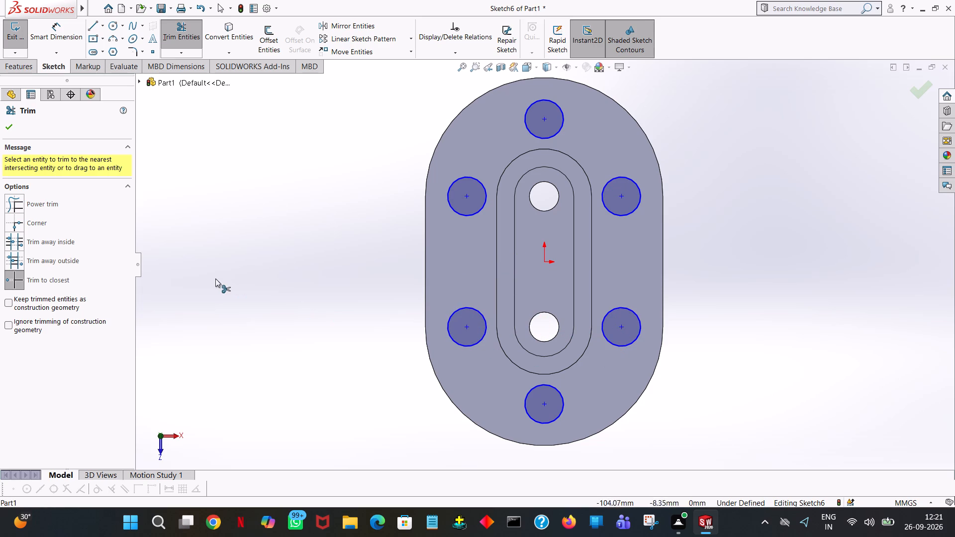
click(211, 277)
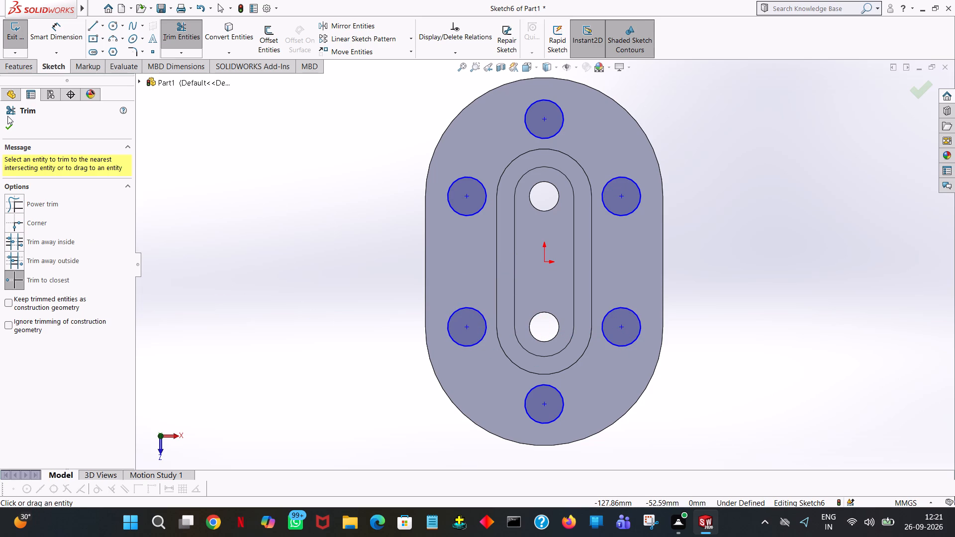
Cut the six 13 mm circles 3 mm deep into the flange with a blind Extruded Cut.
click(14, 126)
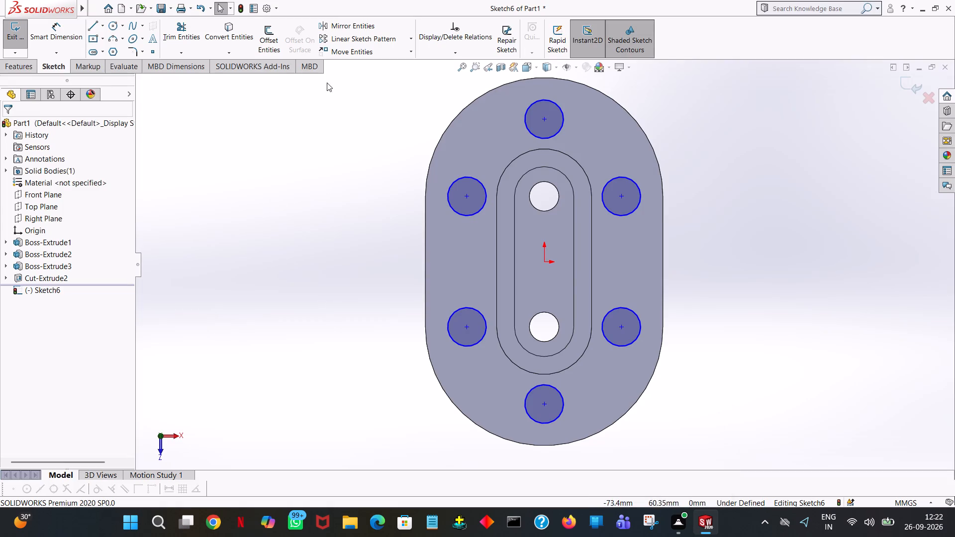
click(23, 68)
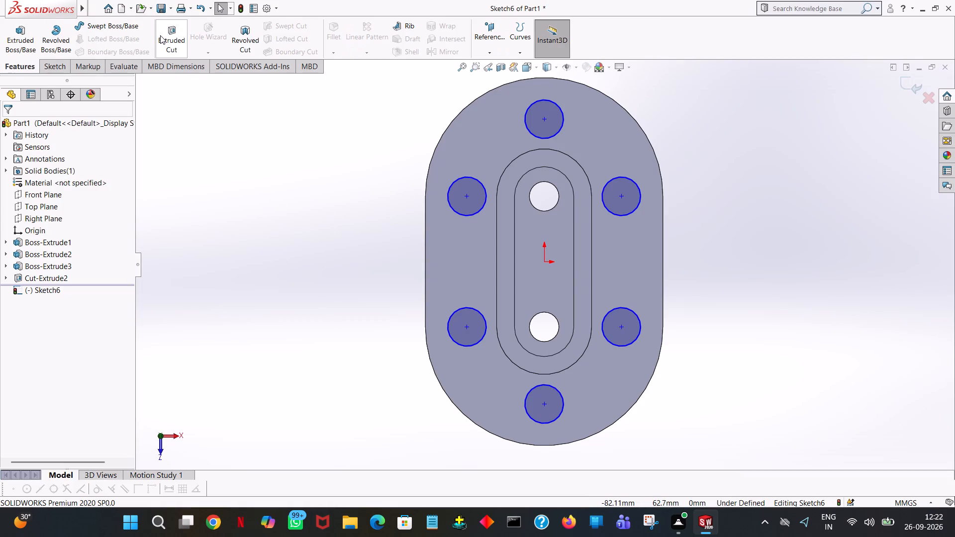
click(159, 35)
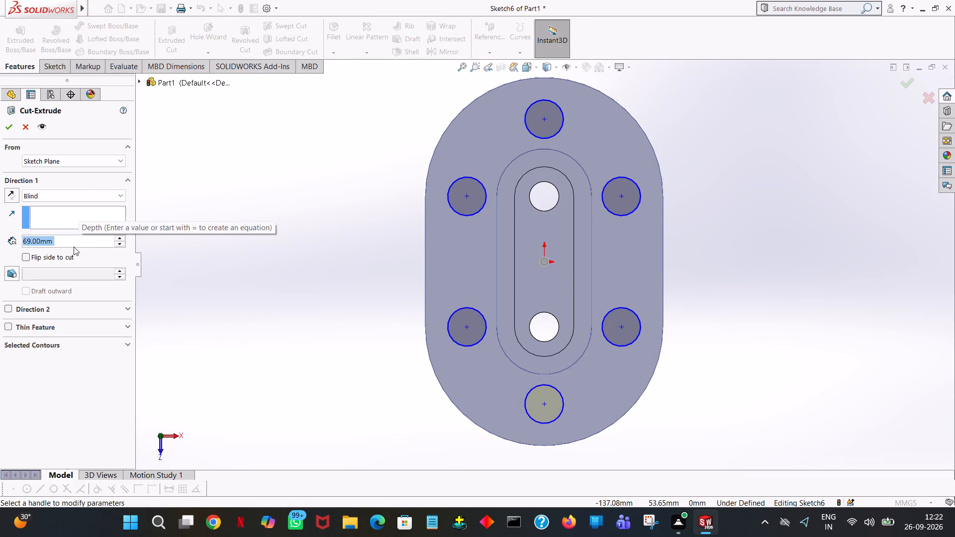
key(3)
click(223, 214)
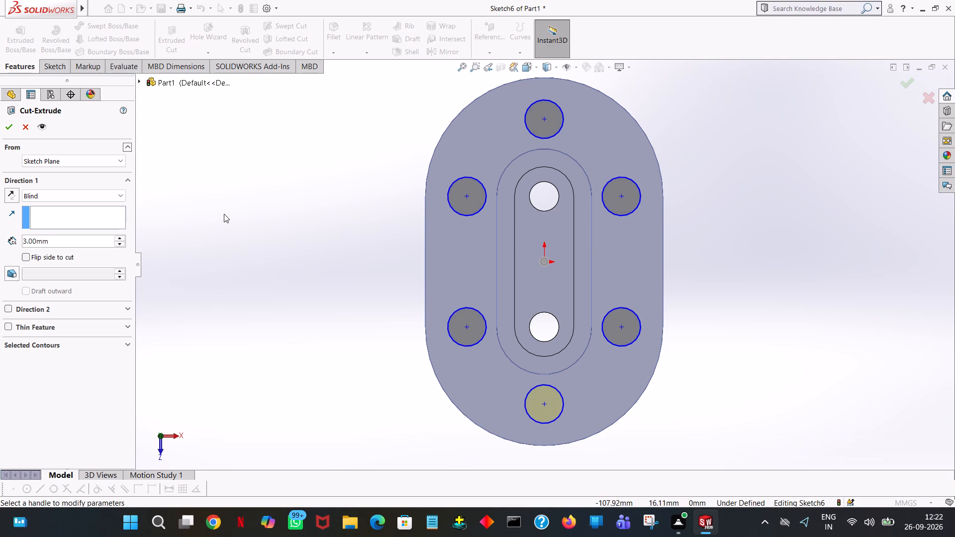
click(5, 123)
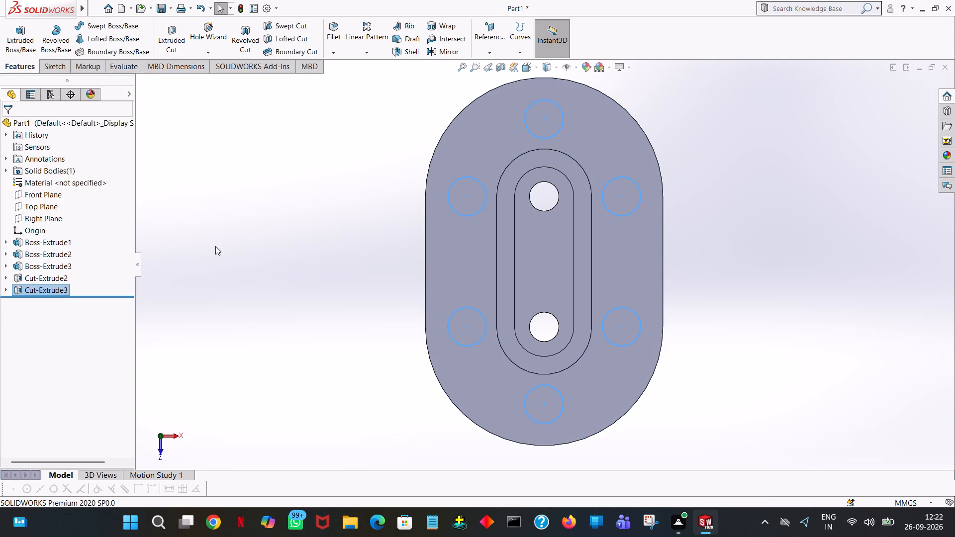
middle_drag(215, 246, 225, 100)
click(235, 172)
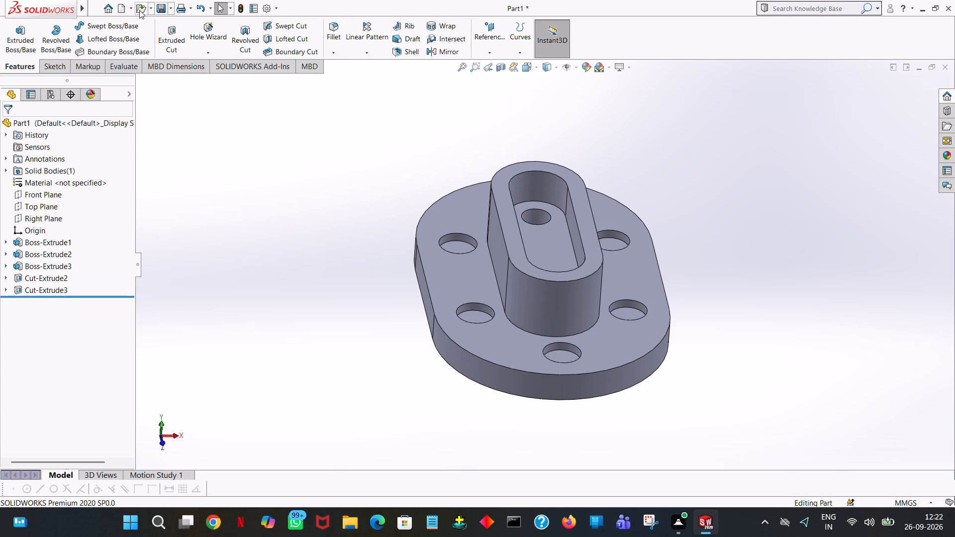
Start an Extruded Cut sketch on the flange's upper face and draw a 3 mm radius circle at X 0, Y -48.
click(163, 37)
middle_drag(491, 329, 491, 330)
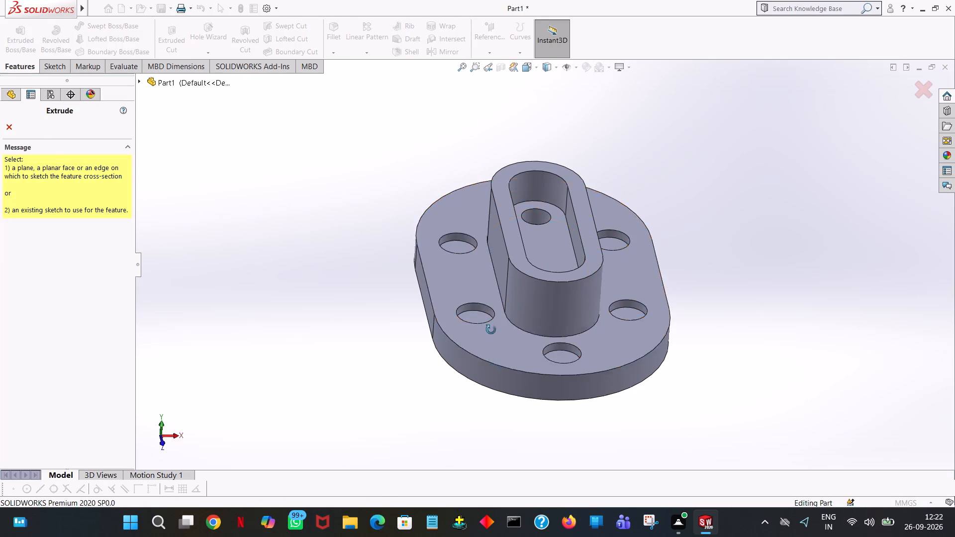
middle_drag(491, 330, 479, 481)
click(620, 257)
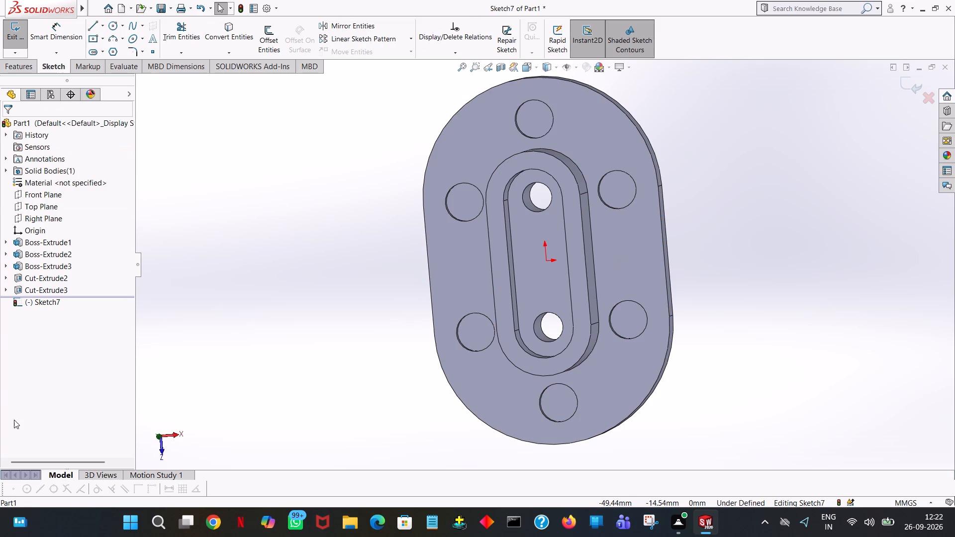
click(112, 29)
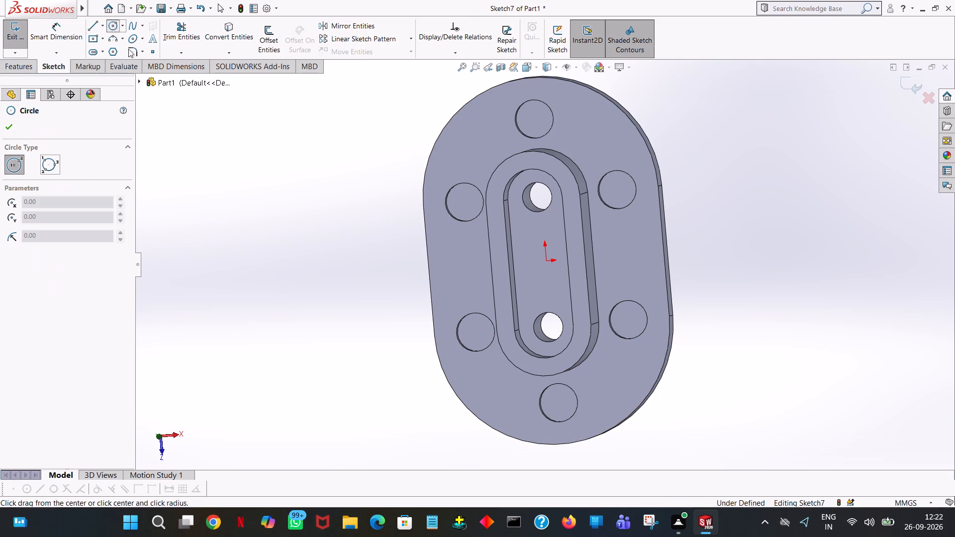
key(space)
click(122, 74)
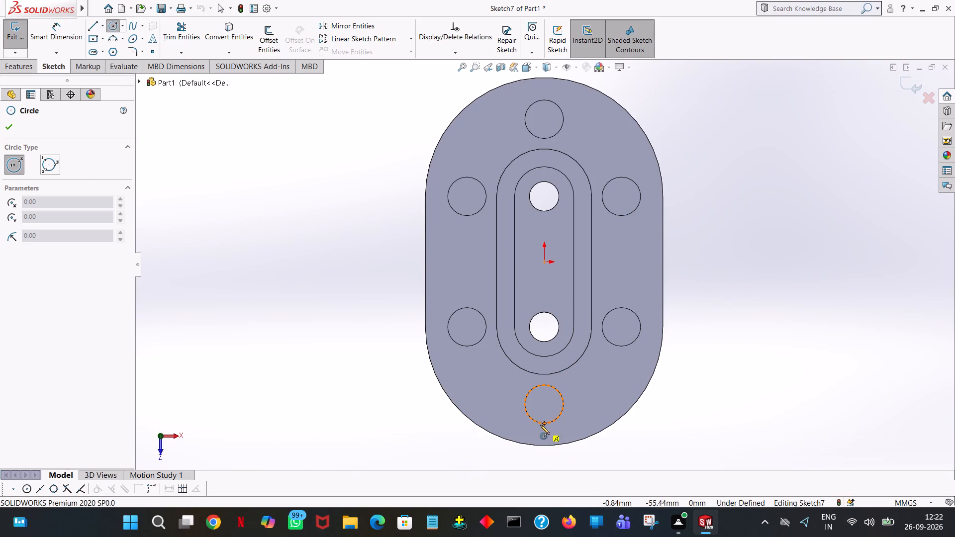
click(544, 403)
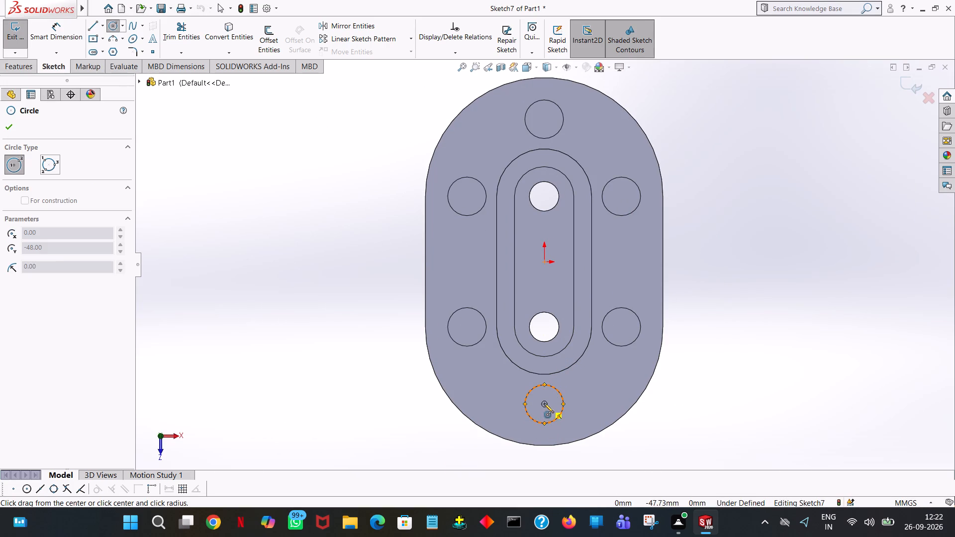
click(545, 393)
key(3)
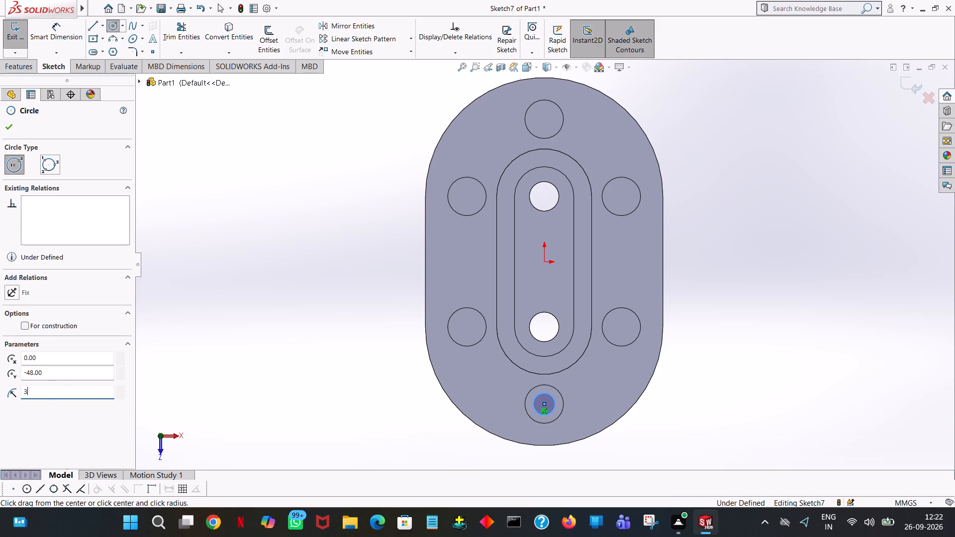
key(Return)
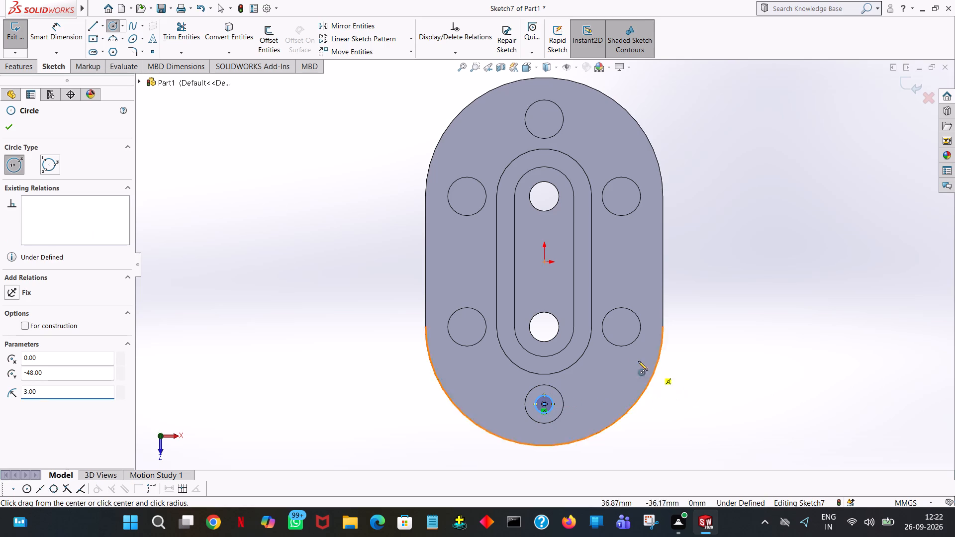
Sketch circles of radius 3 mm concentric with the two side recesses at X 26, Y -22 and X 26, Y 22.
click(621, 327)
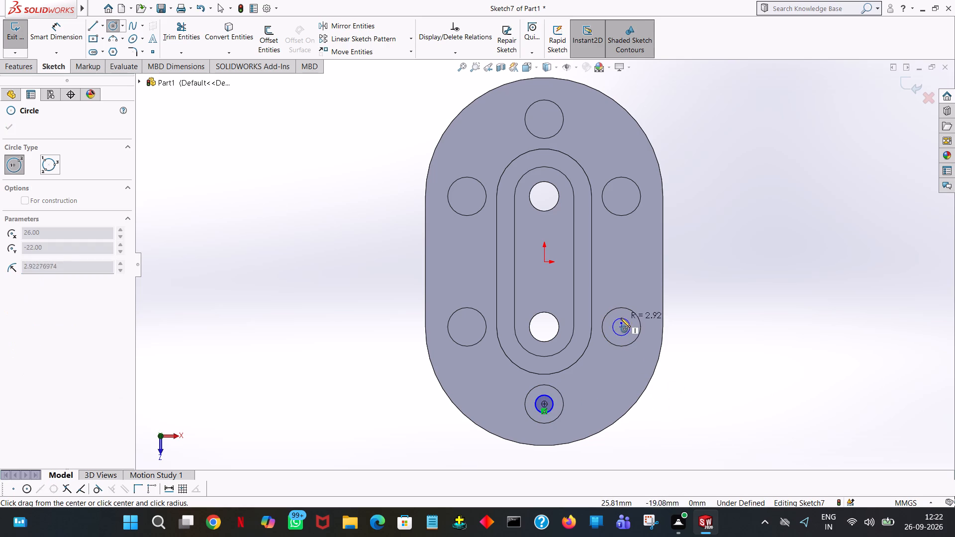
click(621, 317)
key(3)
key(Return)
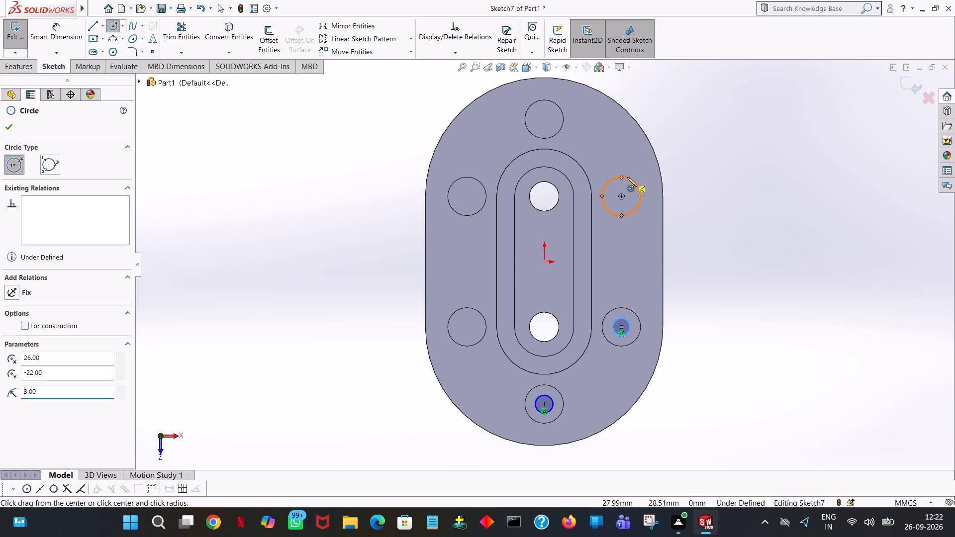
click(622, 196)
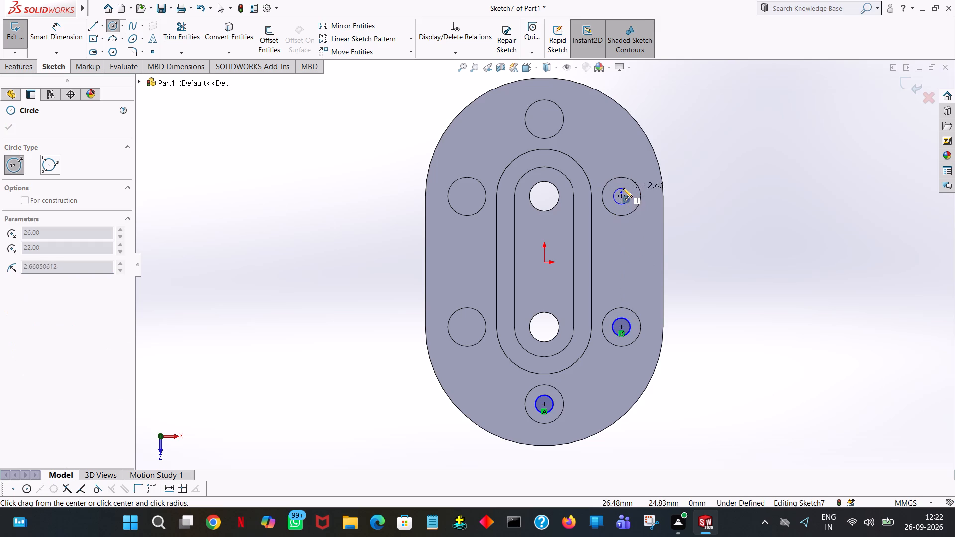
click(623, 188)
key(3)
key(Return)
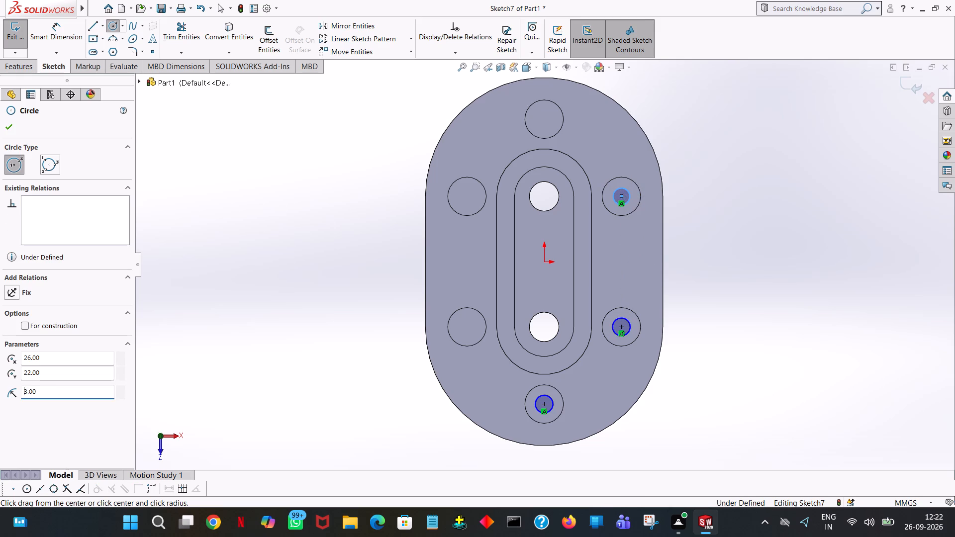
Sketch a circle of radius 3 mm centred on the end recess at X 0, Y 48.
click(544, 118)
click(551, 105)
key(Return)
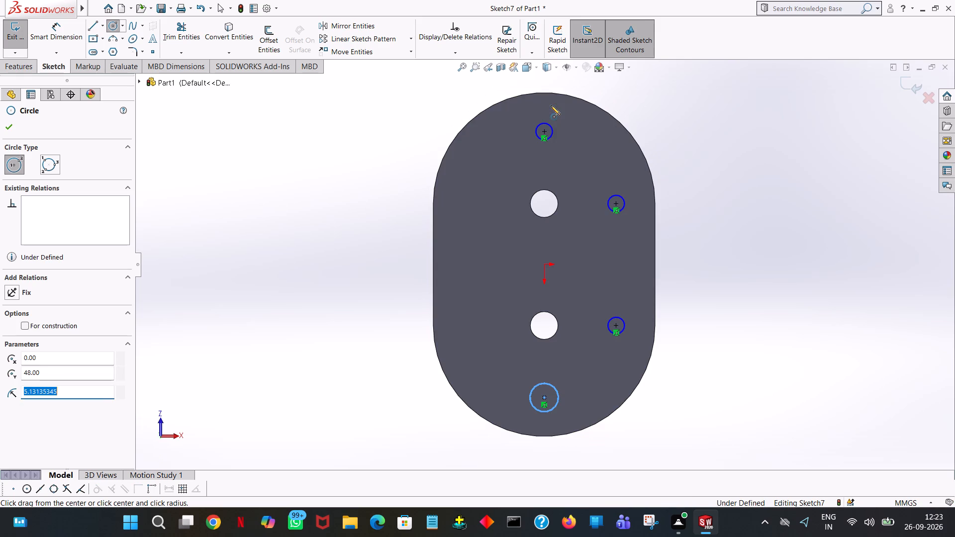
key(3)
key(Return)
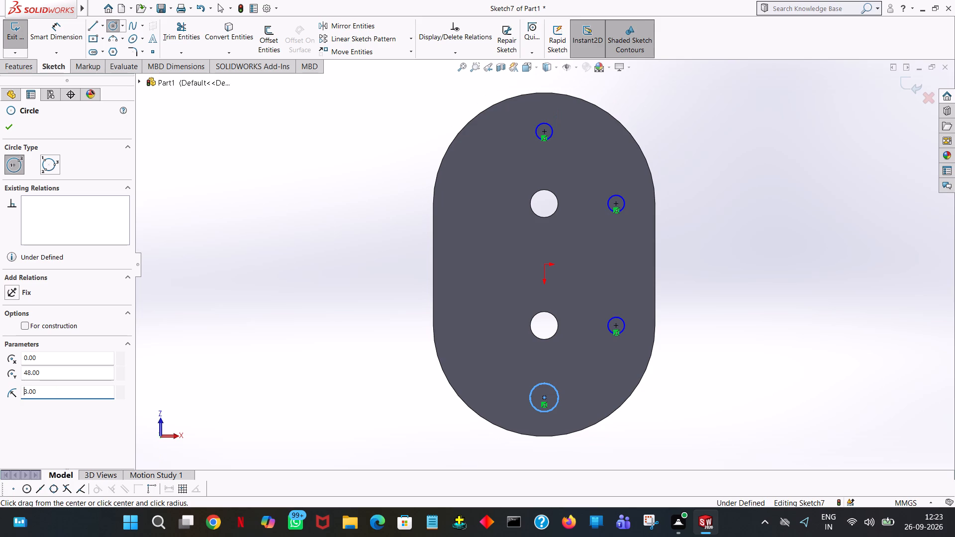
Sketch circles of radius 3 mm centred on the remaining side recesses at X -26, Y 22 and X -26, Y -22.
middle_drag(853, 306, 663, 286)
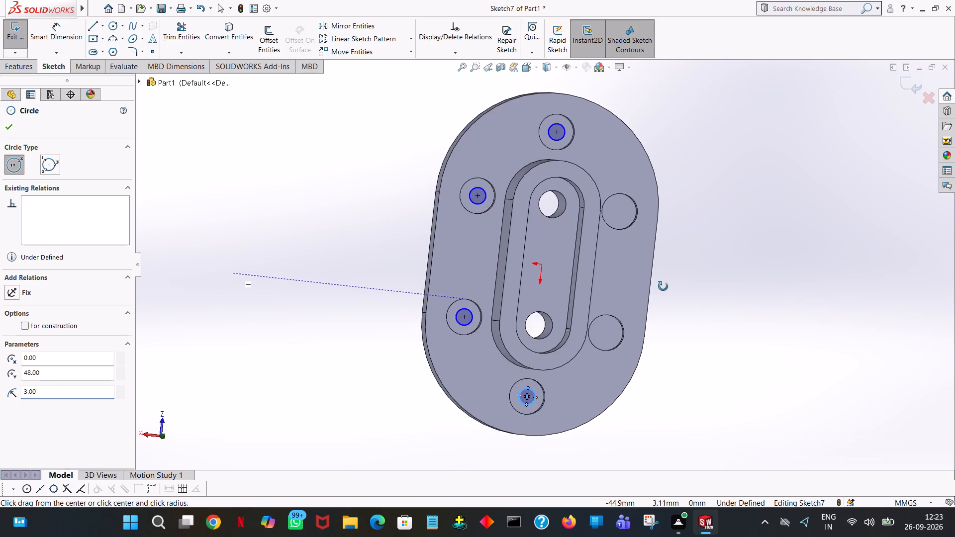
middle_drag(663, 286, 653, 286)
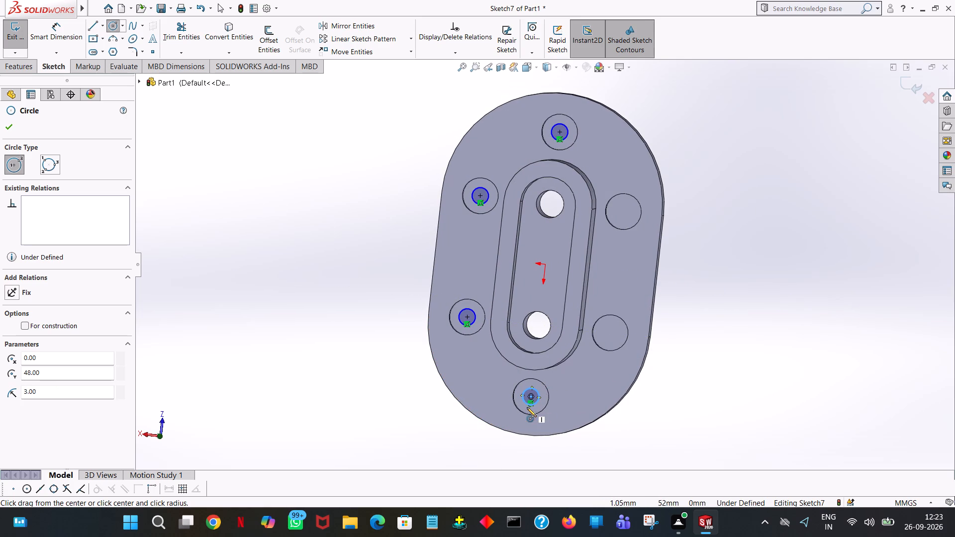
click(609, 332)
click(618, 322)
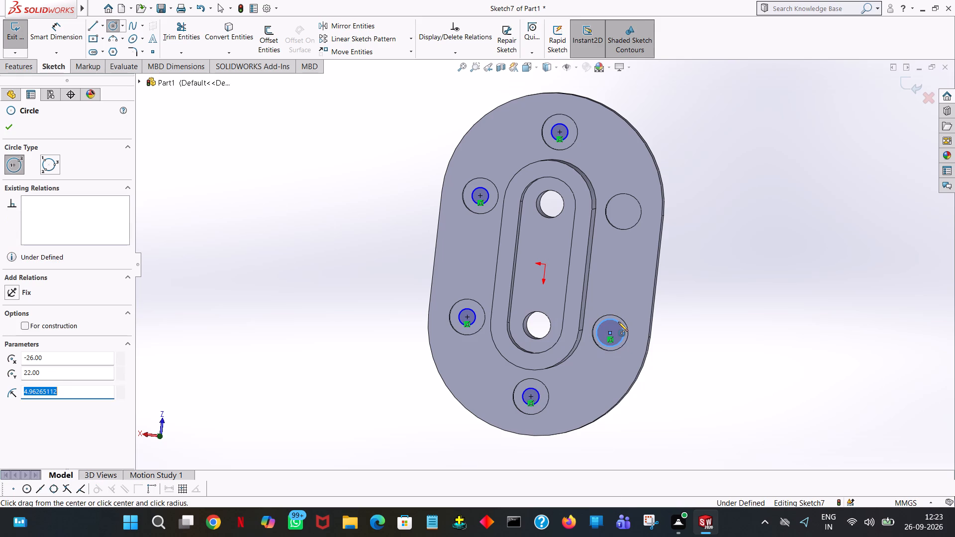
key(3)
key(Return)
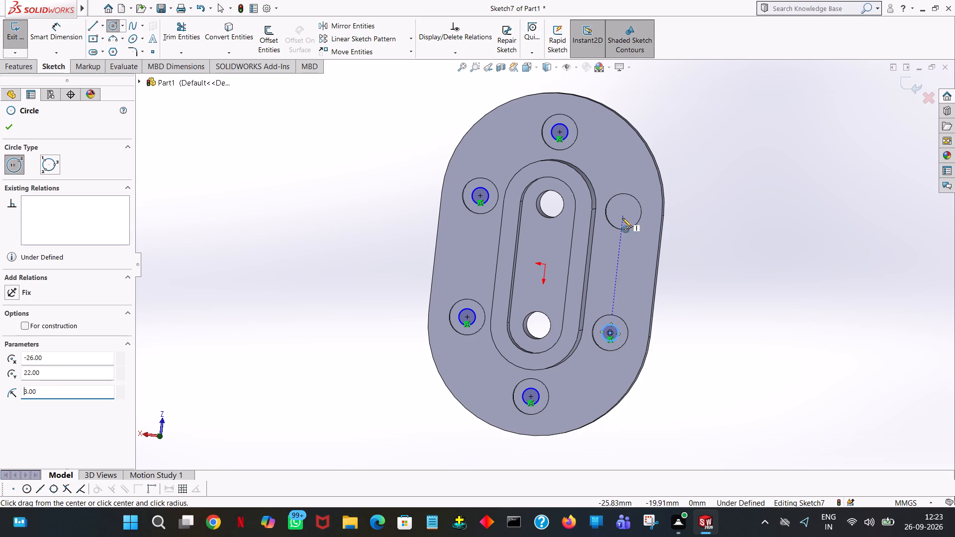
click(624, 211)
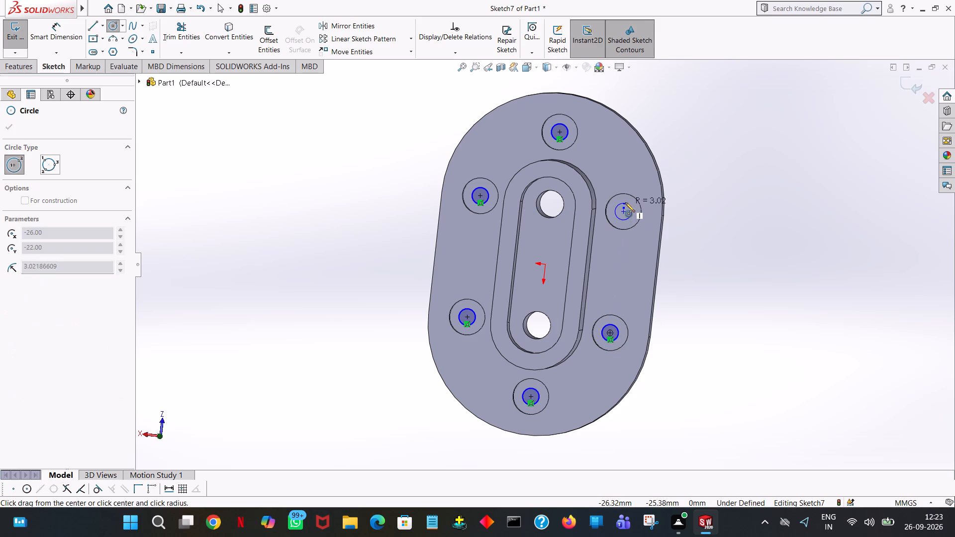
click(625, 202)
key(3)
key(Return)
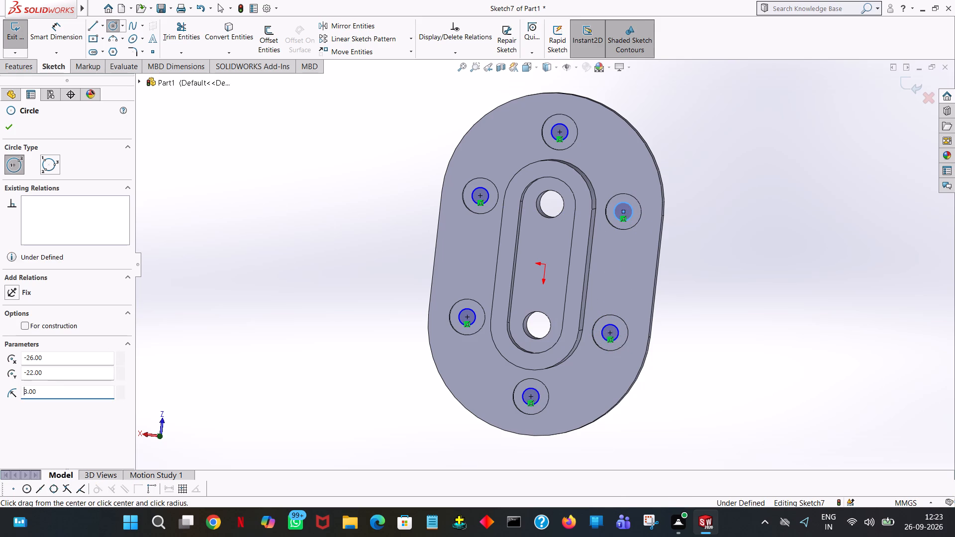
click(11, 124)
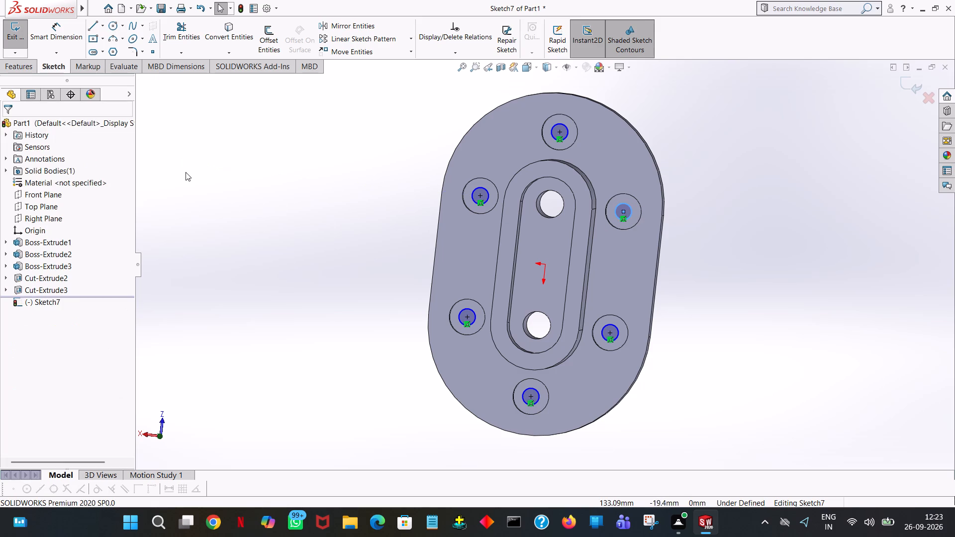
Cut the six 3 mm radius circles through the flange with a blind Extruded Cut 88 mm deep.
key(space)
click(121, 74)
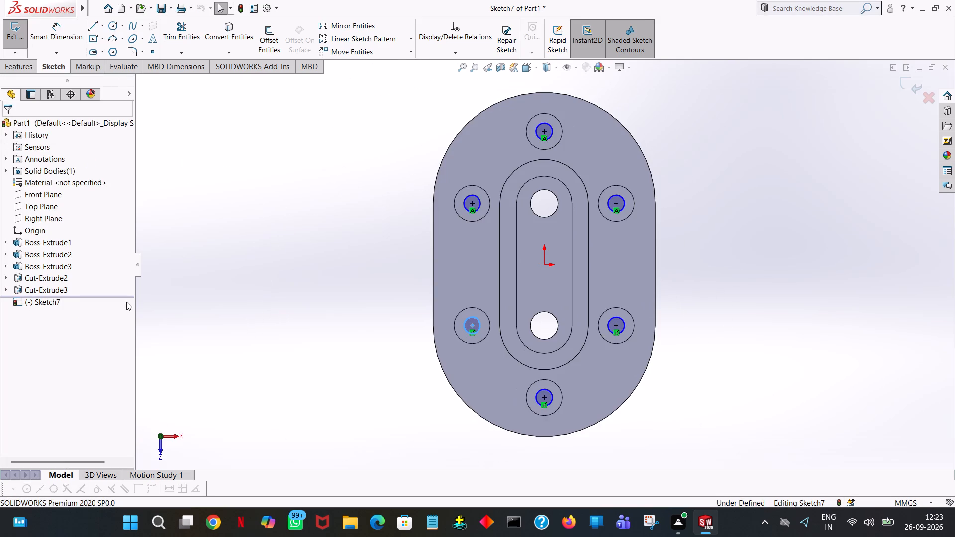
click(281, 174)
click(15, 68)
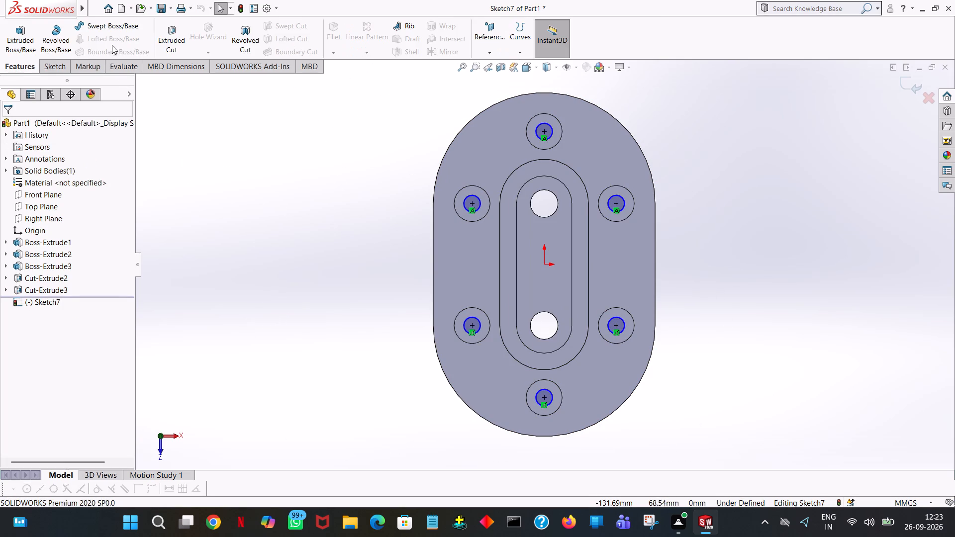
click(165, 31)
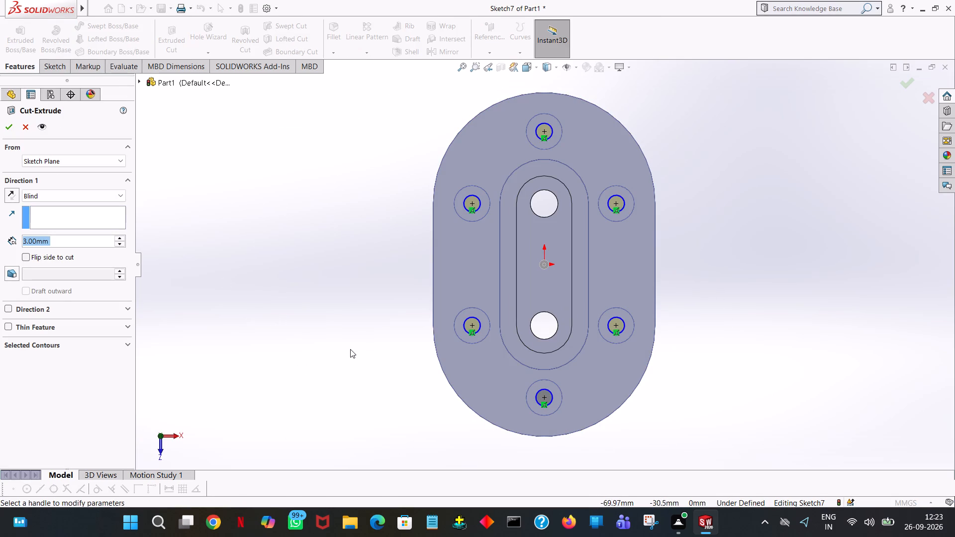
middle_drag(350, 348, 253, 355)
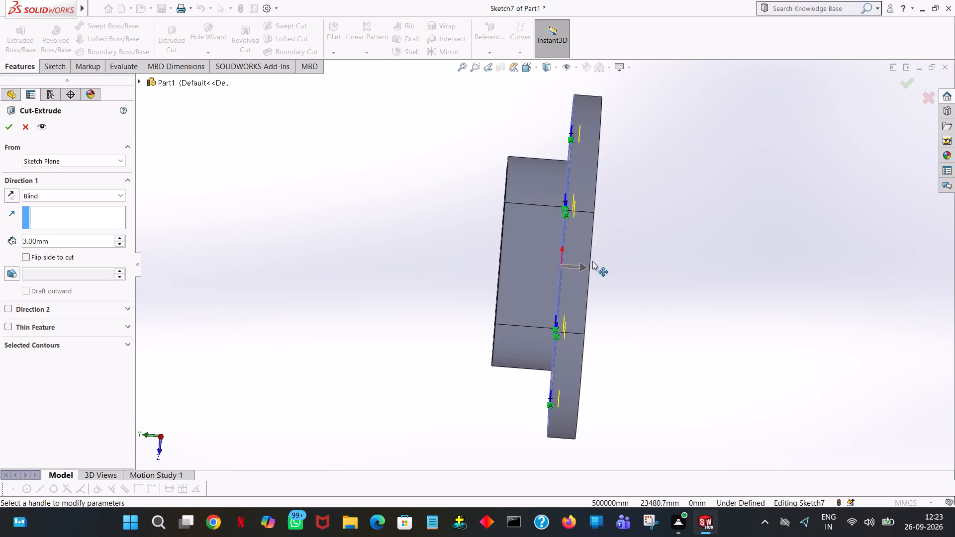
drag(585, 267, 805, 281)
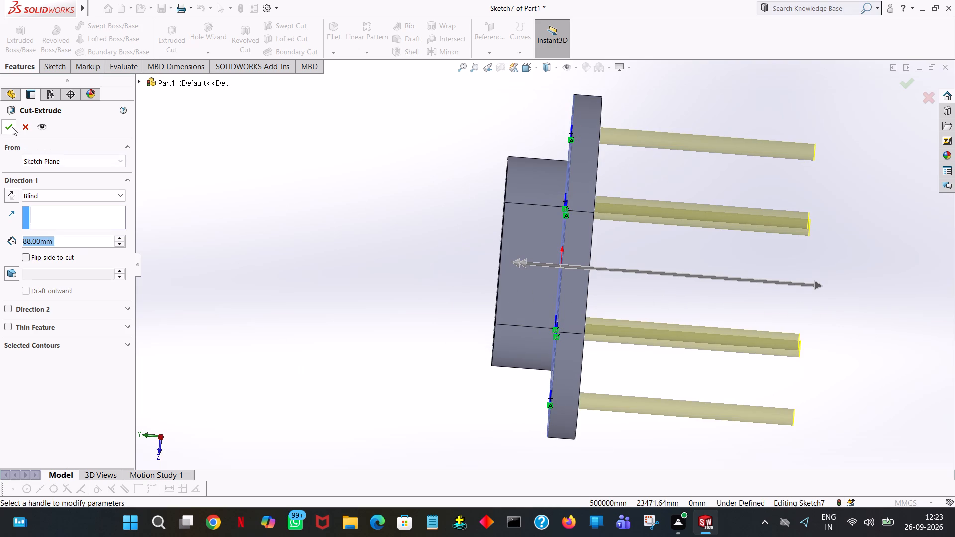
click(10, 125)
click(350, 181)
Inspect the stepped flange holes from the front and back of the part, finishing in the isometric view.
middle_drag(355, 191, 391, 220)
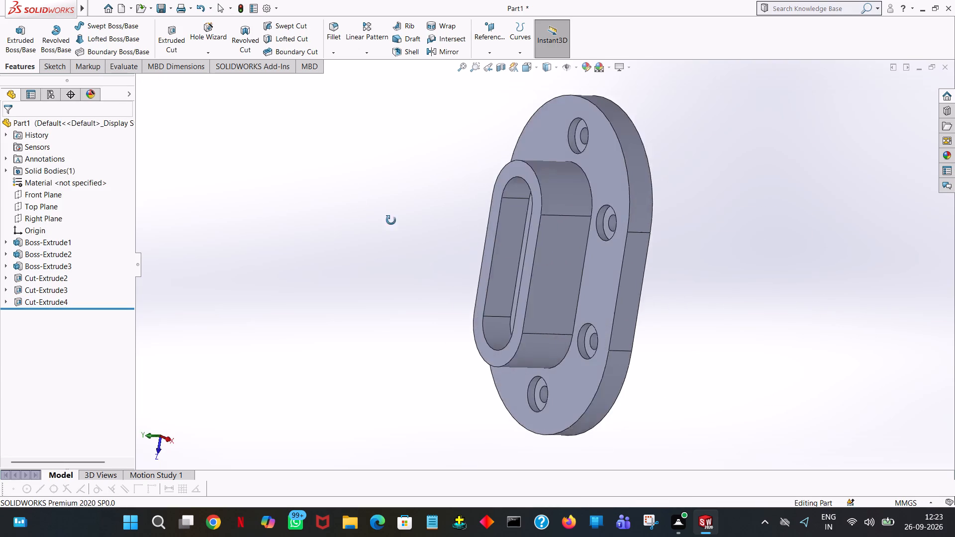
middle_drag(391, 220, 512, 203)
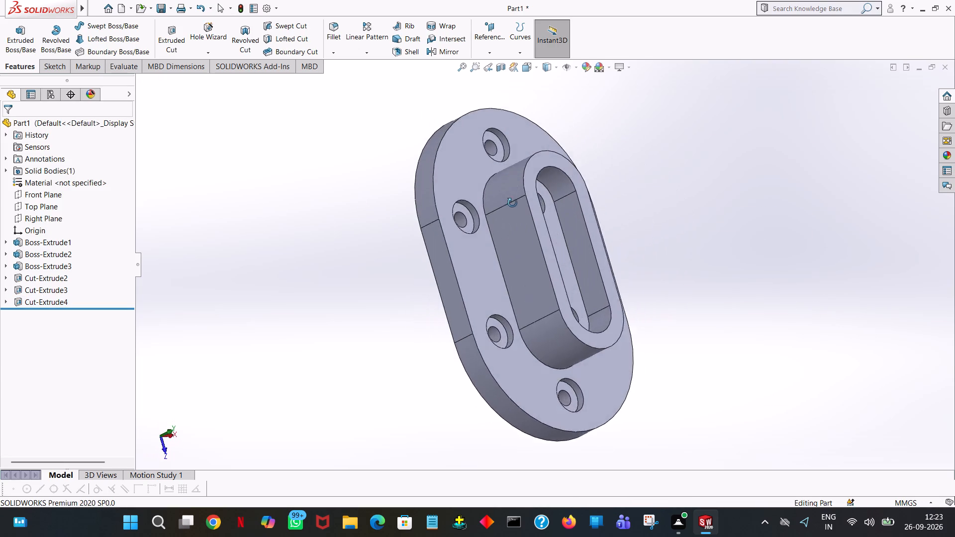
middle_drag(512, 203, 184, 393)
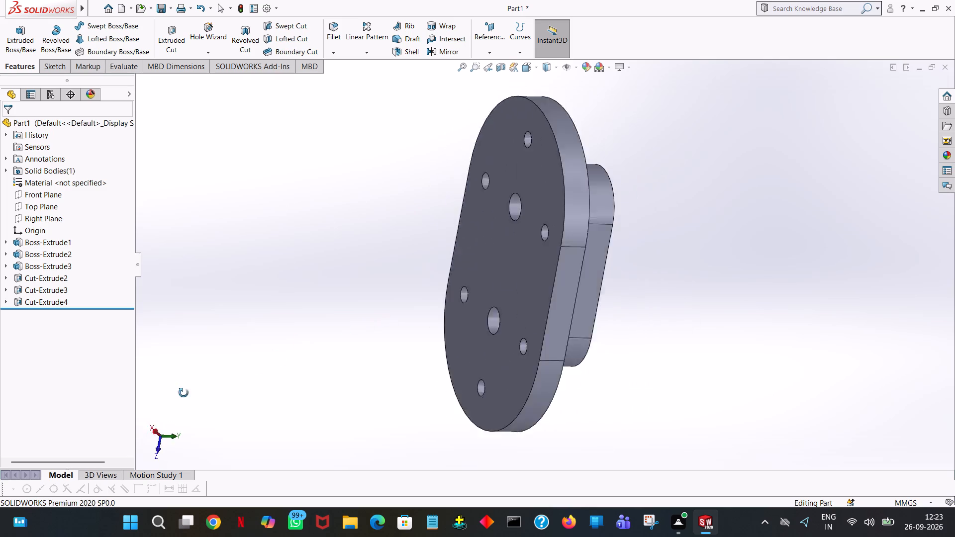
middle_drag(184, 393, 126, 250)
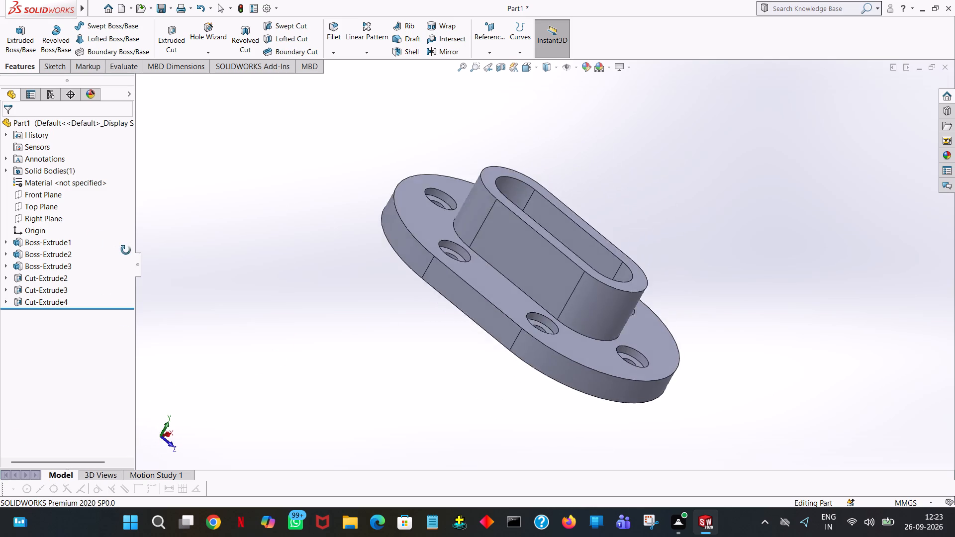
middle_drag(126, 250, 62, 317)
key(ctrl+7)
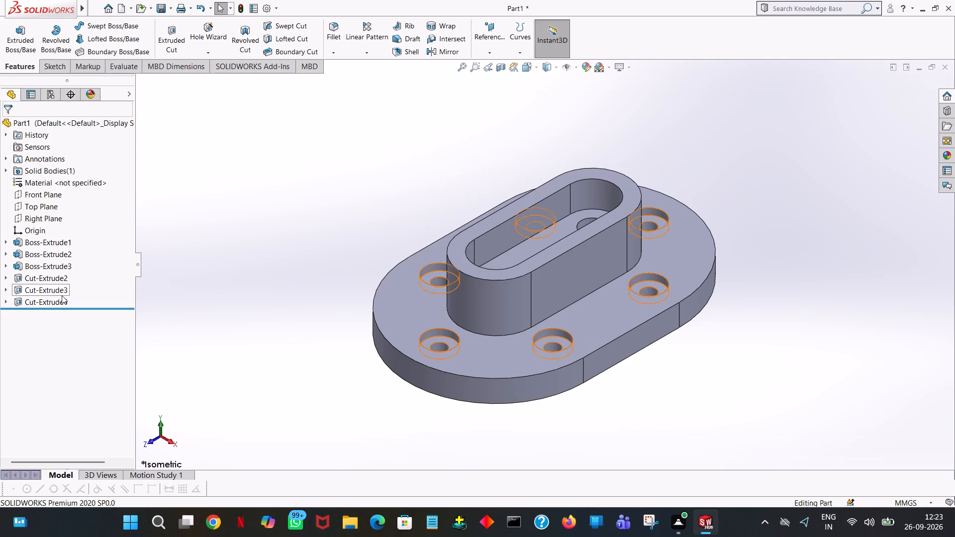
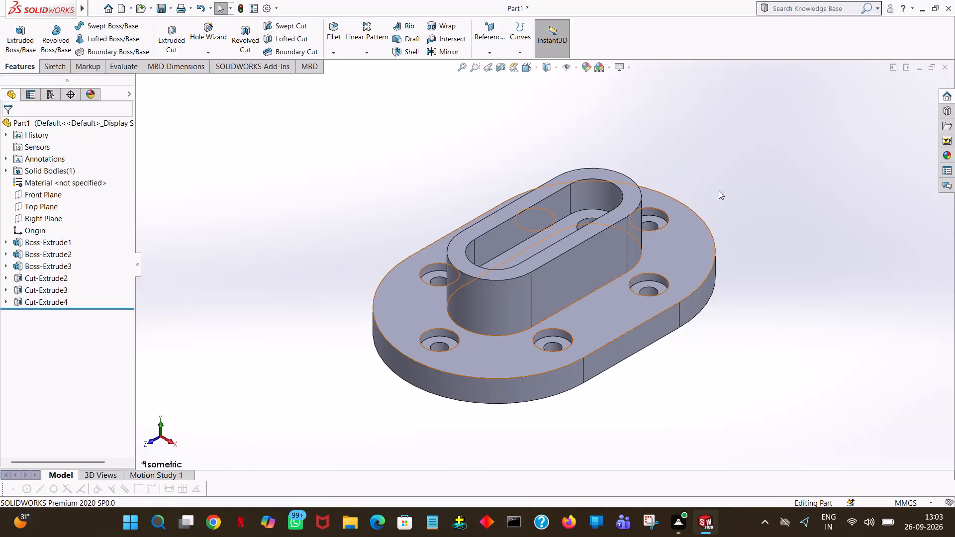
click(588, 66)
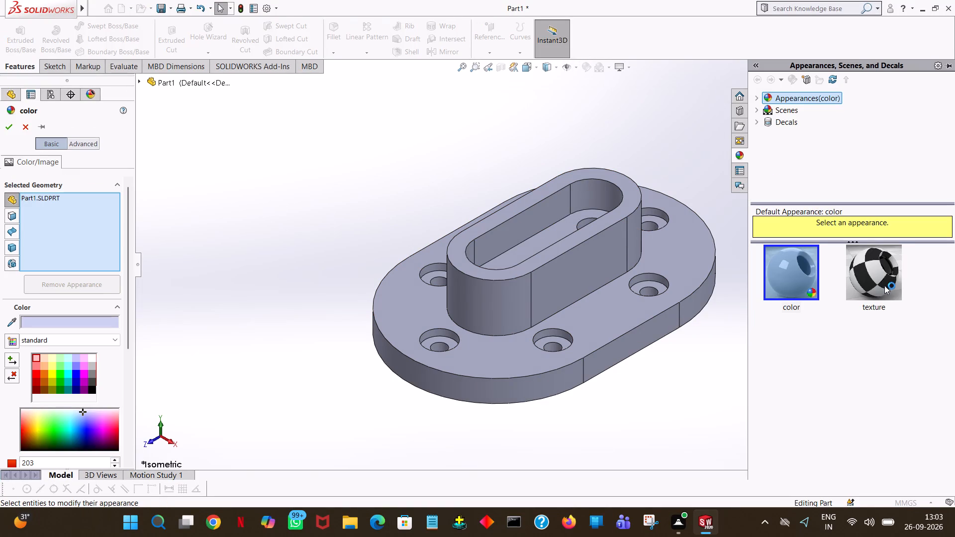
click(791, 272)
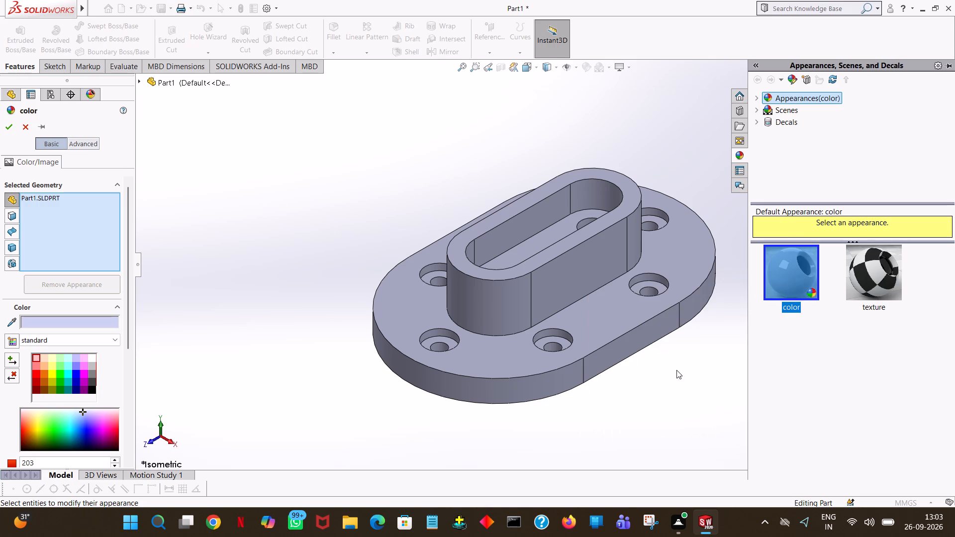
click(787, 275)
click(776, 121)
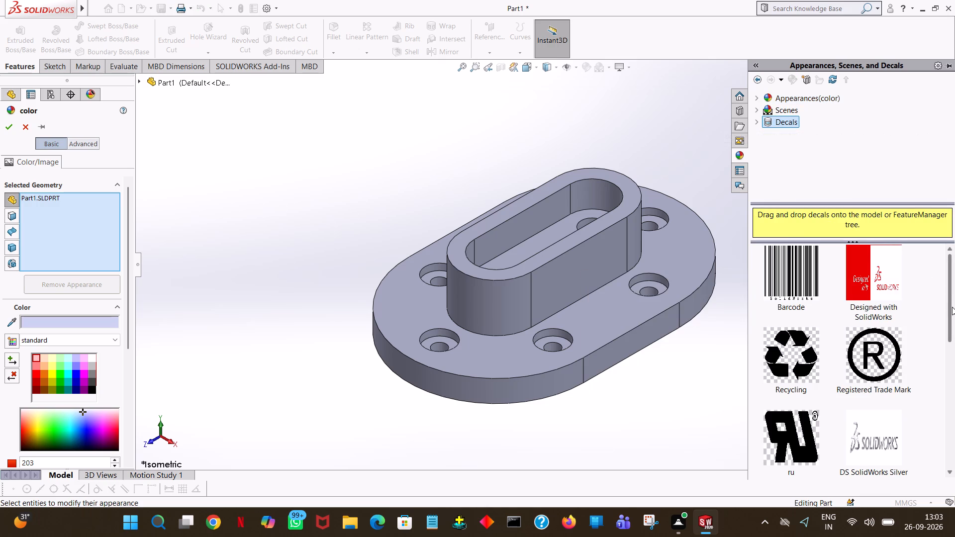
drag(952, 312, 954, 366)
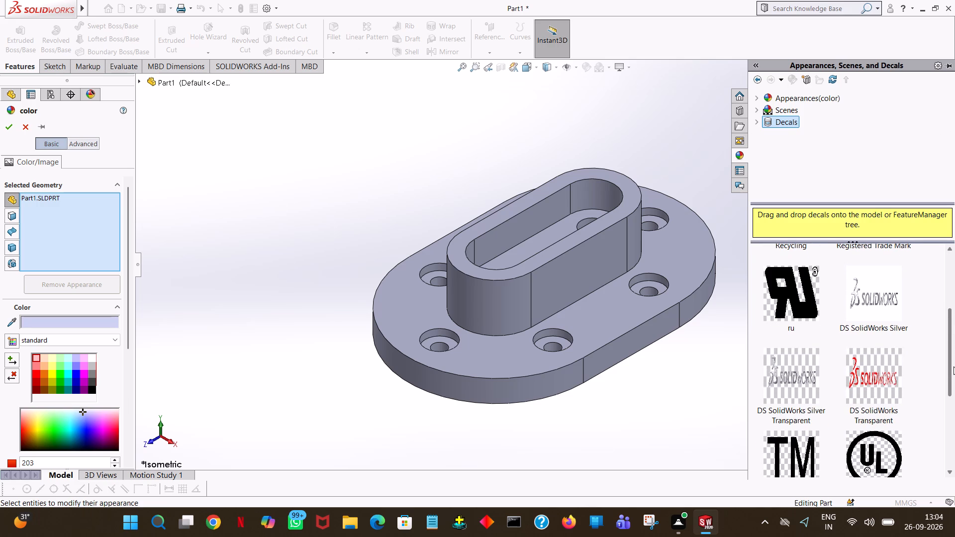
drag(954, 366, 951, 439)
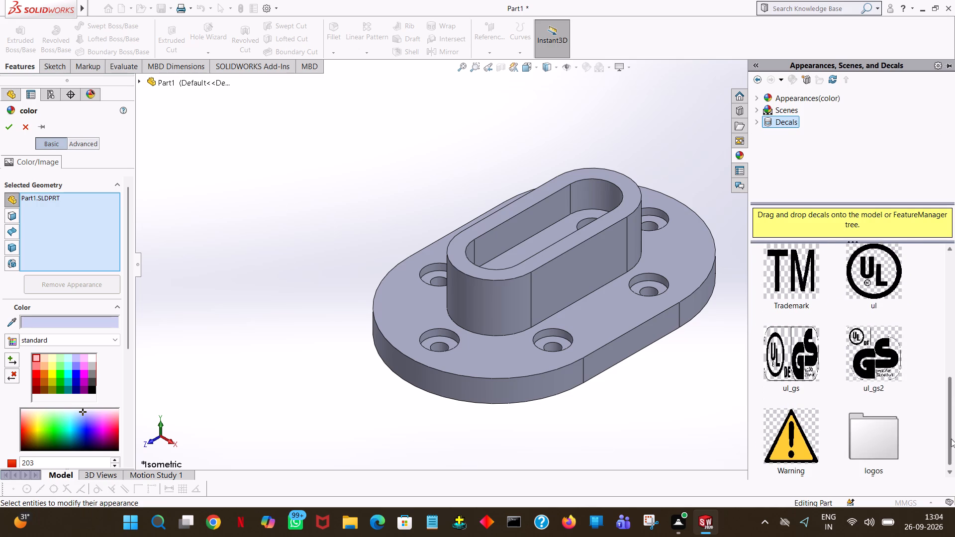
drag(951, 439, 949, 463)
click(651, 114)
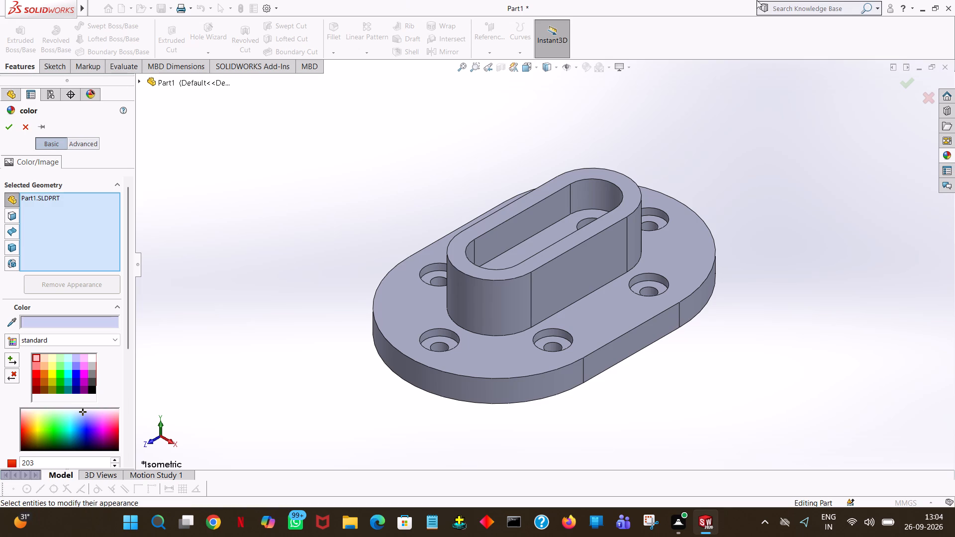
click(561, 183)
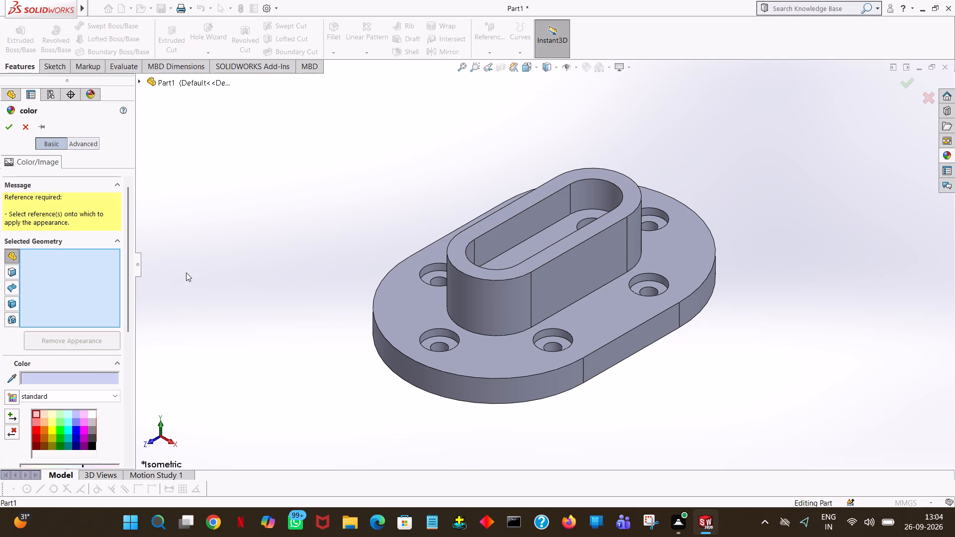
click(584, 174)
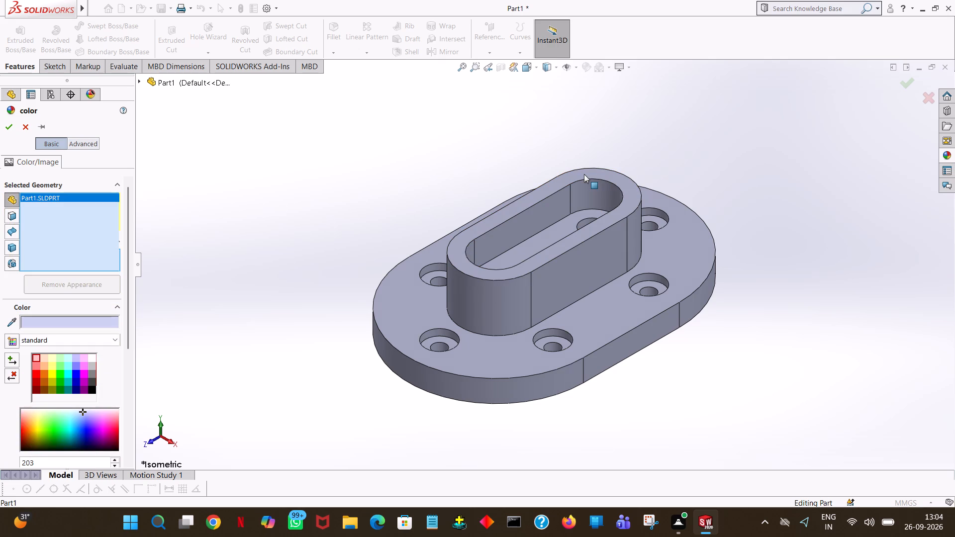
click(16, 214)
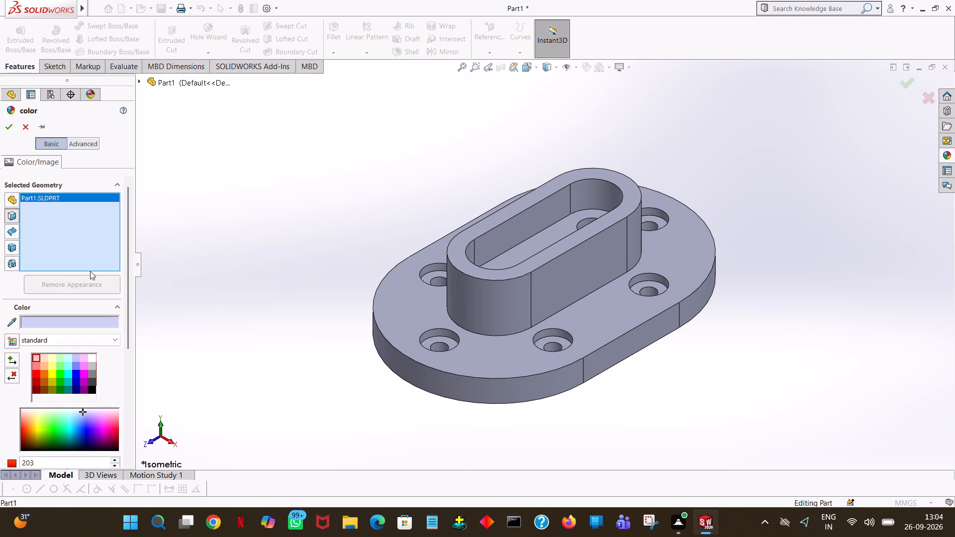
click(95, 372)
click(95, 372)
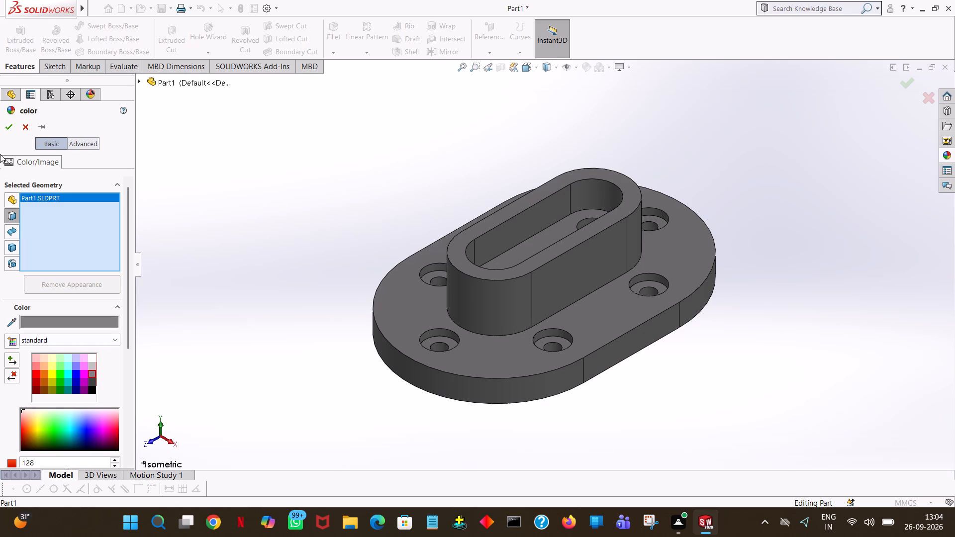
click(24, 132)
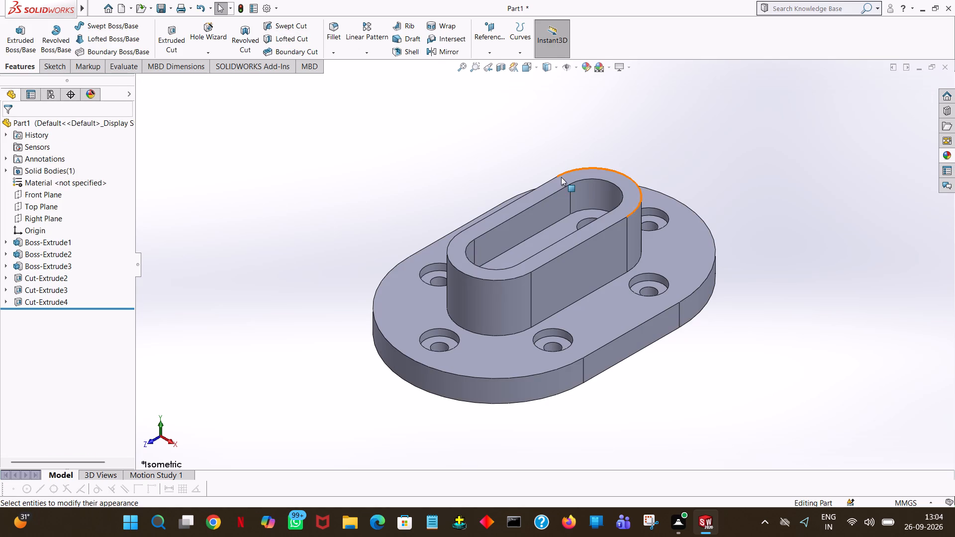
Apply a medium grey colour to the raised boss's top rim face and the four outer side faces of the flange.
click(571, 172)
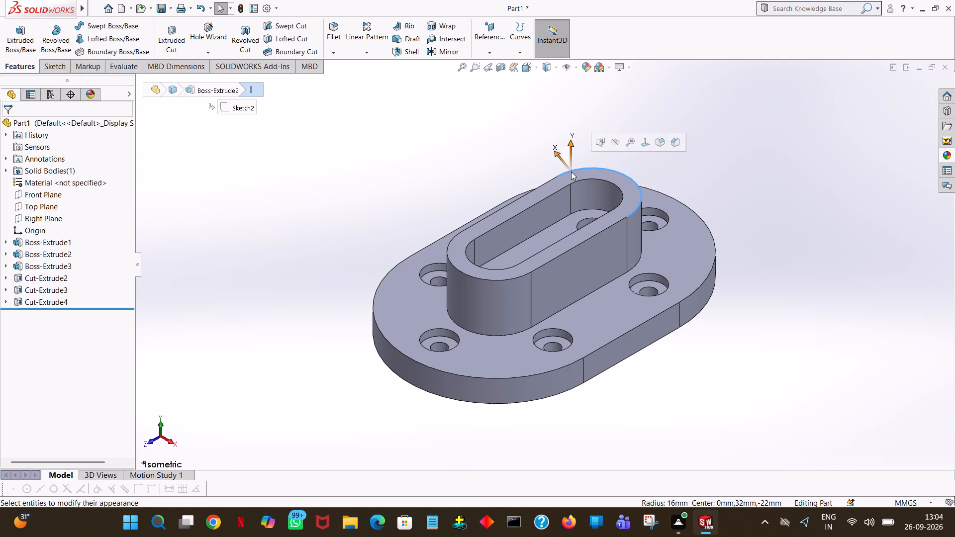
double_click(605, 175)
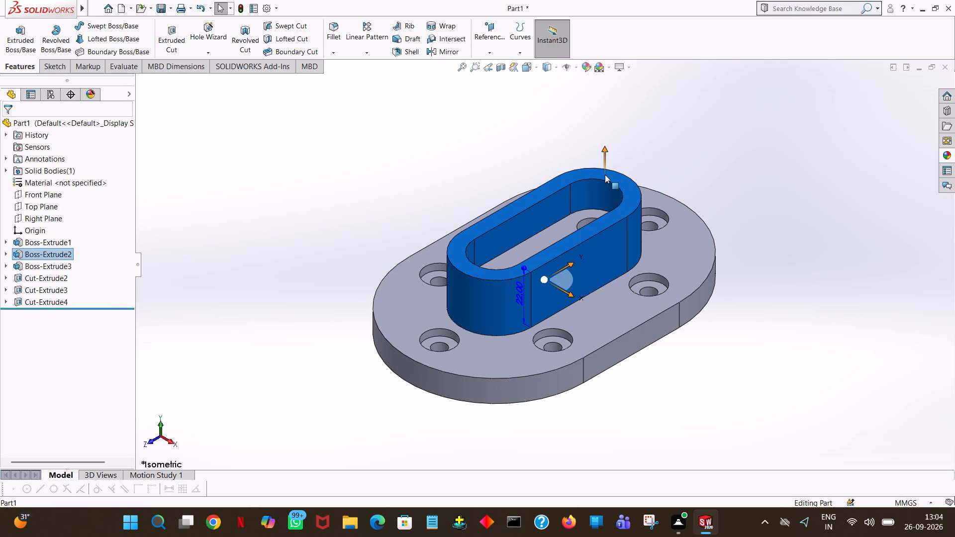
click(889, 176)
click(627, 195)
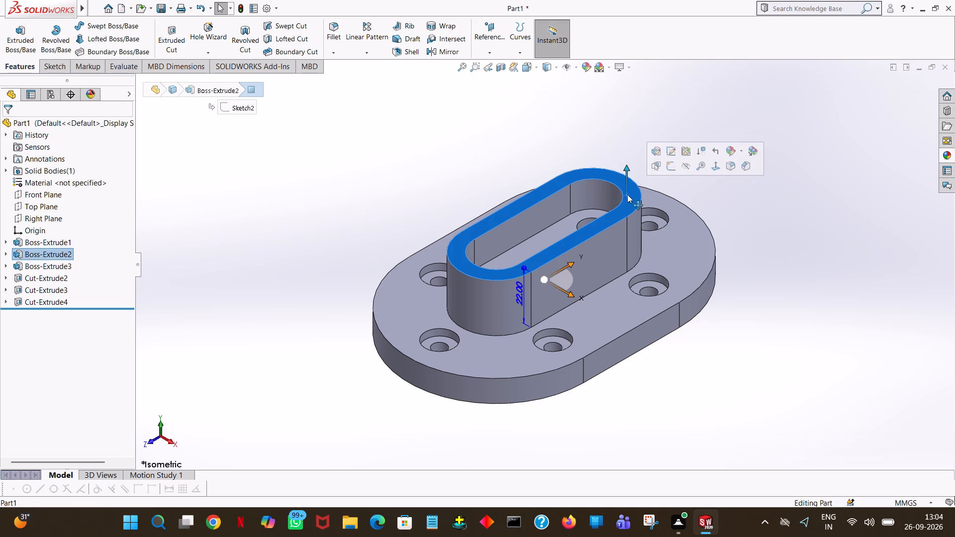
click(732, 150)
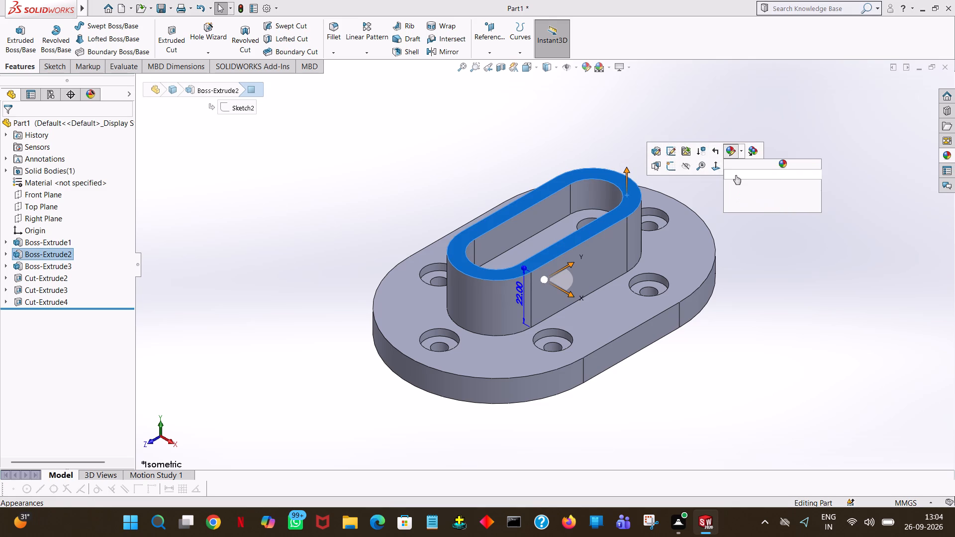
click(736, 175)
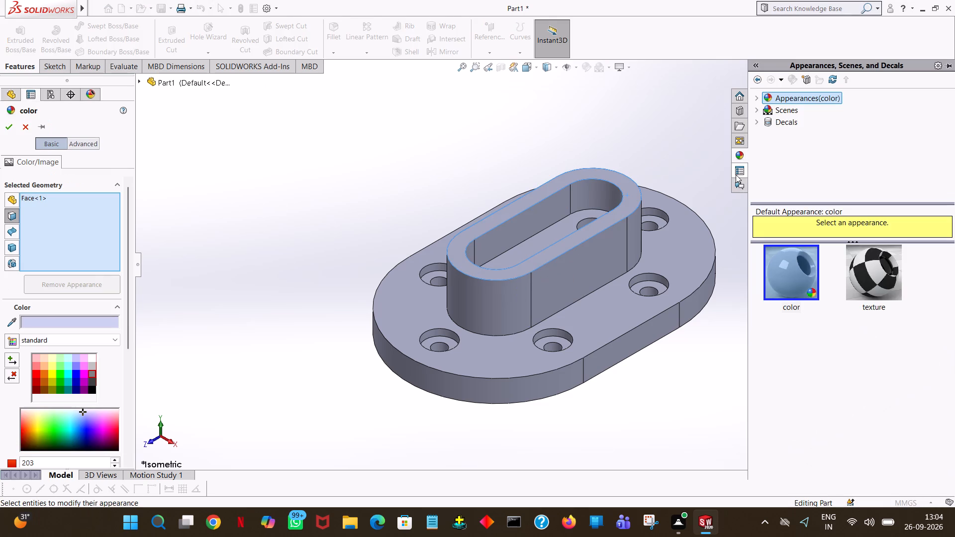
click(92, 375)
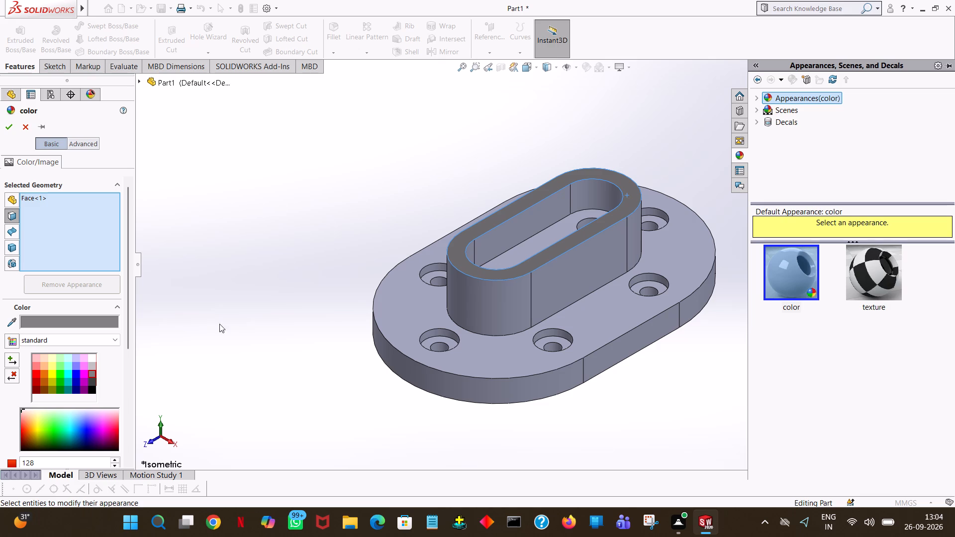
click(460, 387)
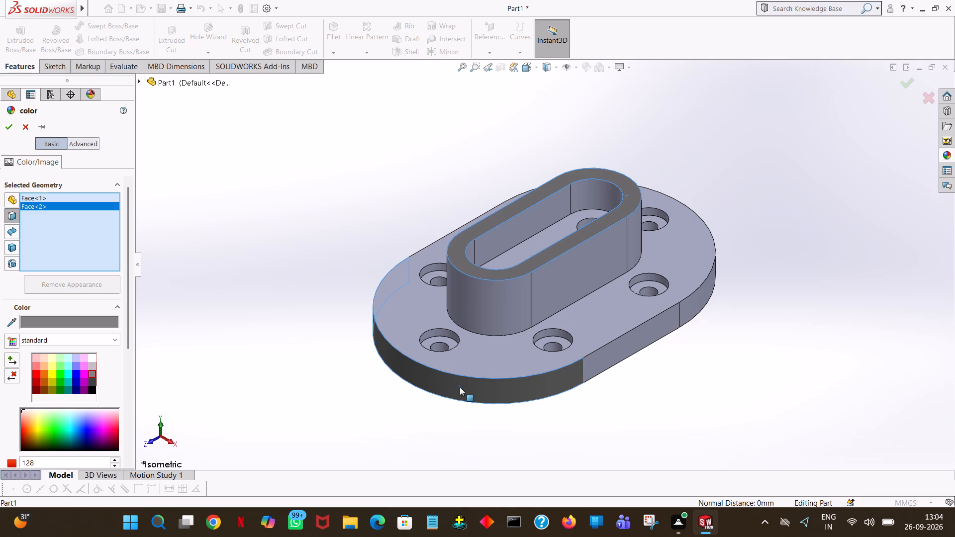
click(614, 346)
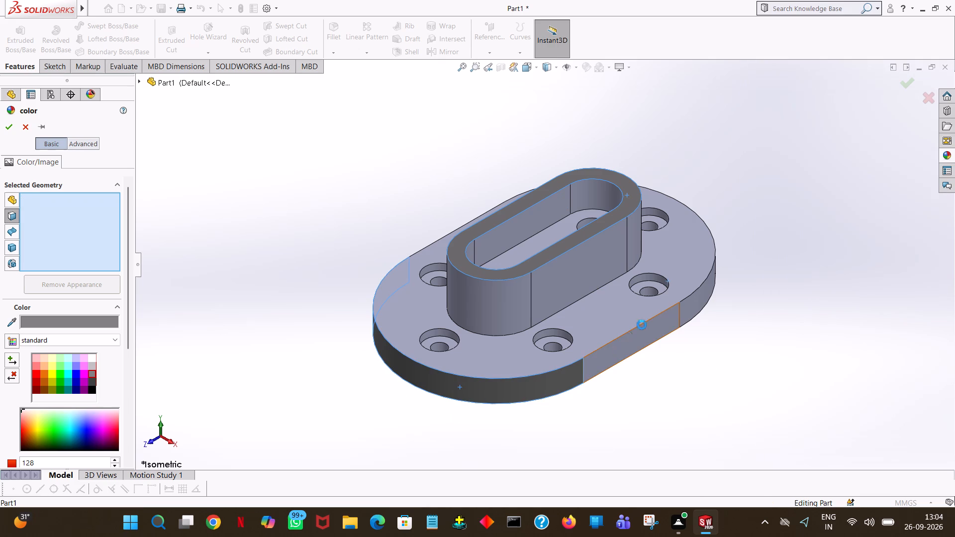
click(693, 304)
middle_drag(752, 292, 575, 453)
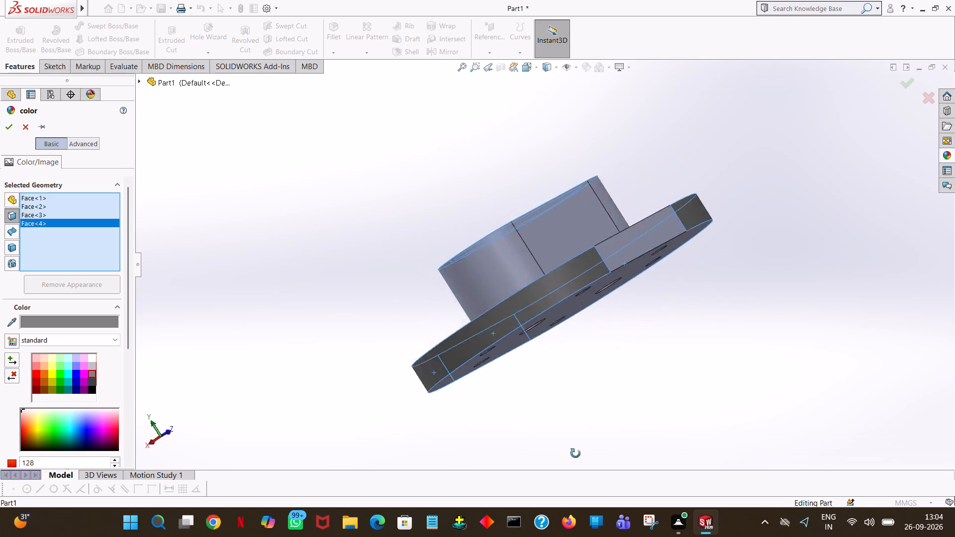
middle_drag(575, 453, 549, 527)
click(588, 314)
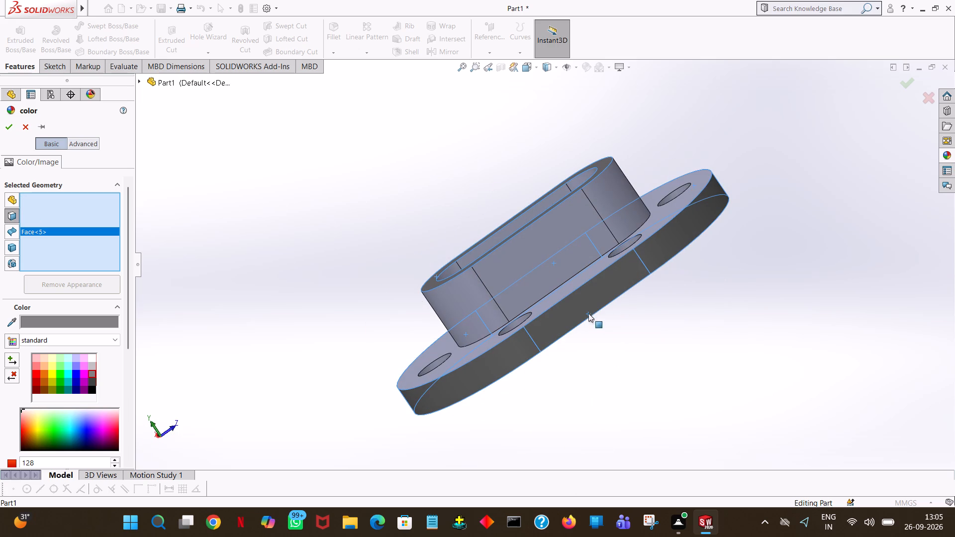
click(8, 132)
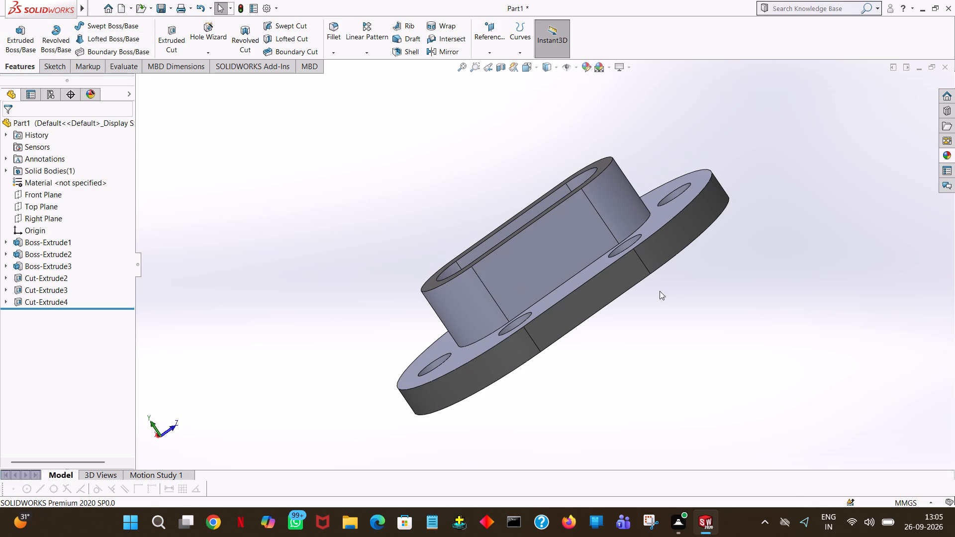
Apply a blue colour to the flange's top face and the floor face inside the boss's slot.
middle_drag(662, 315, 729, 373)
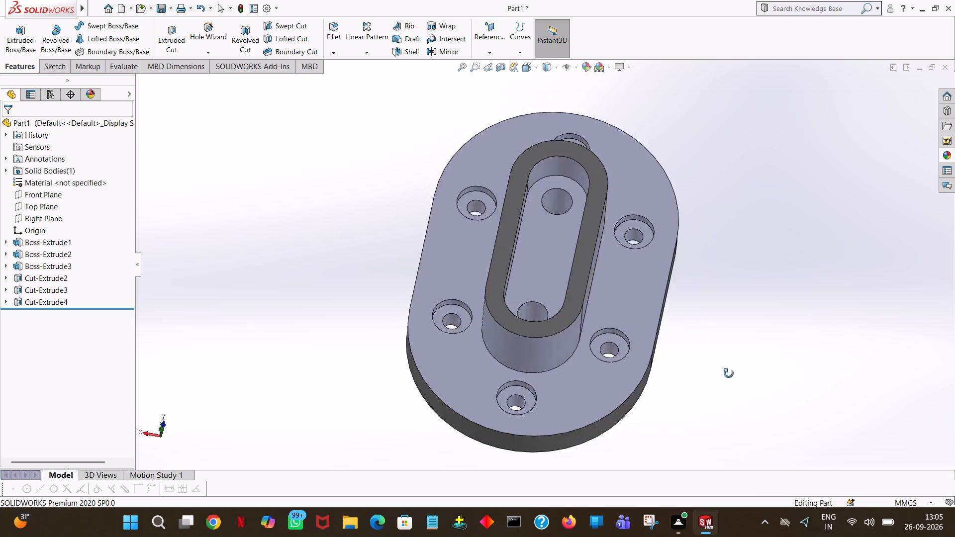
middle_drag(729, 373, 716, 474)
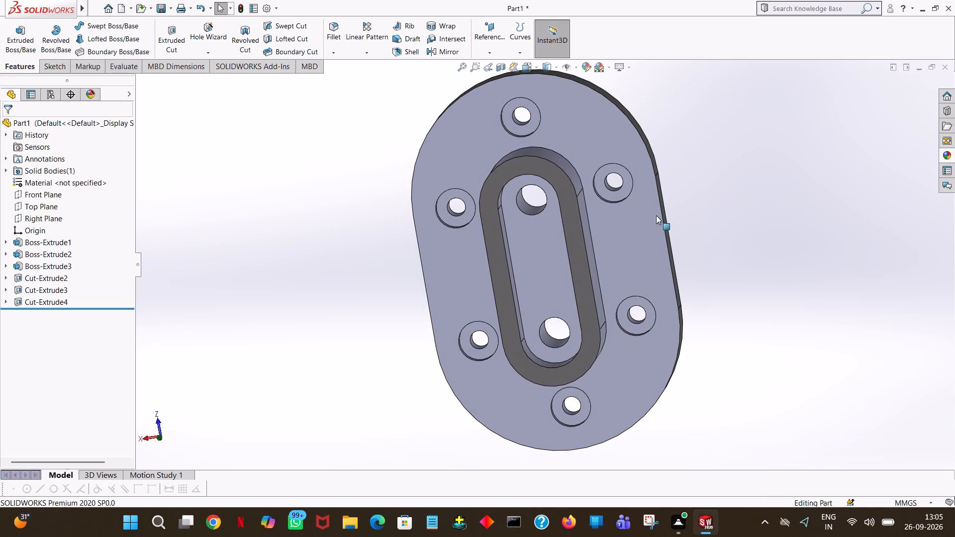
double_click(634, 228)
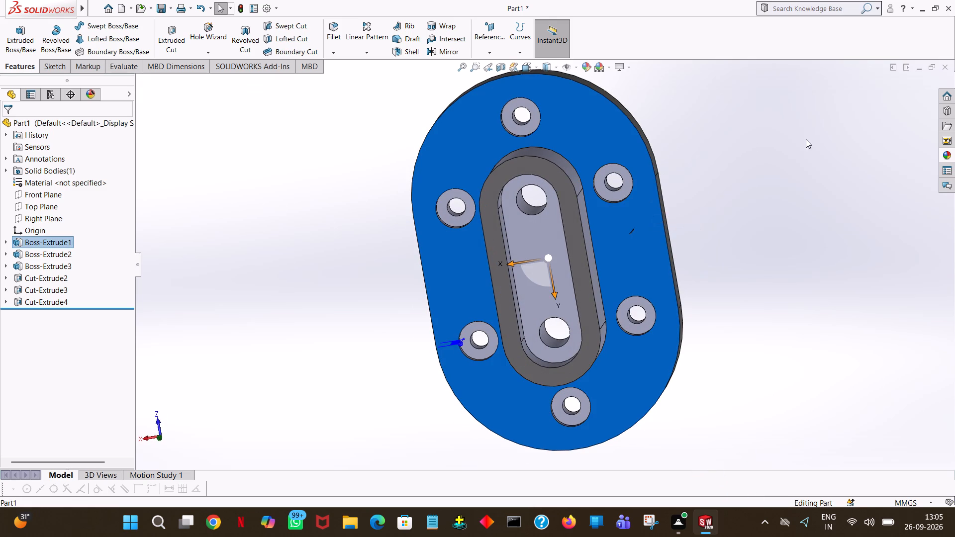
click(835, 143)
click(650, 226)
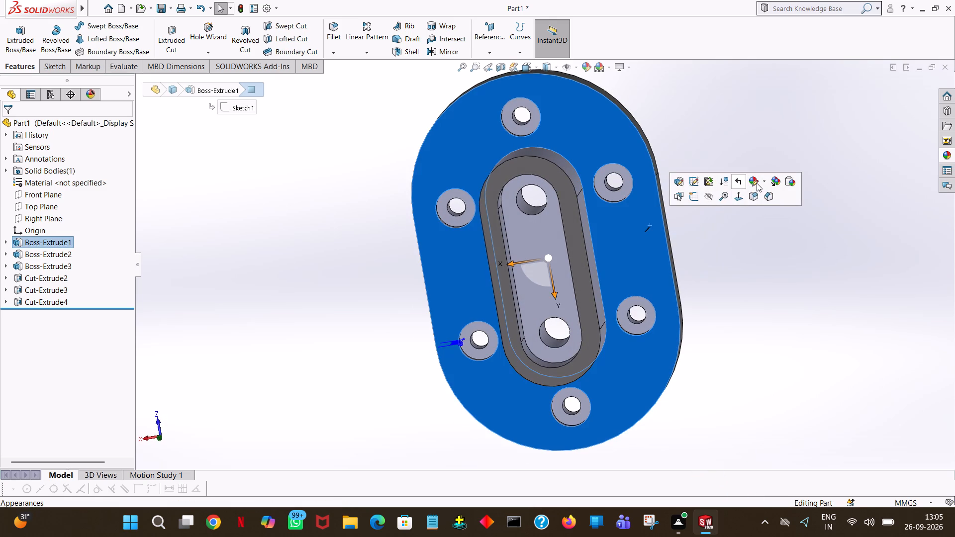
click(757, 183)
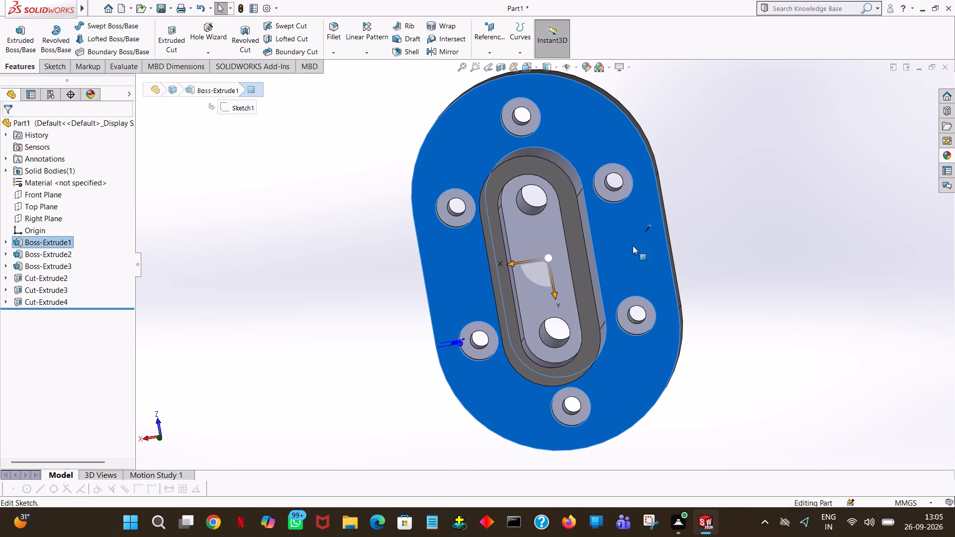
click(633, 246)
click(738, 198)
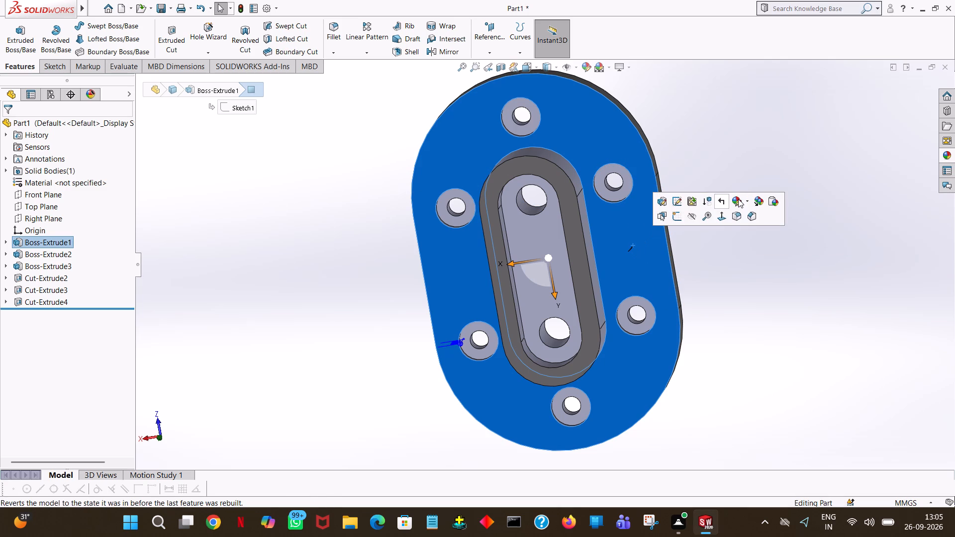
click(743, 227)
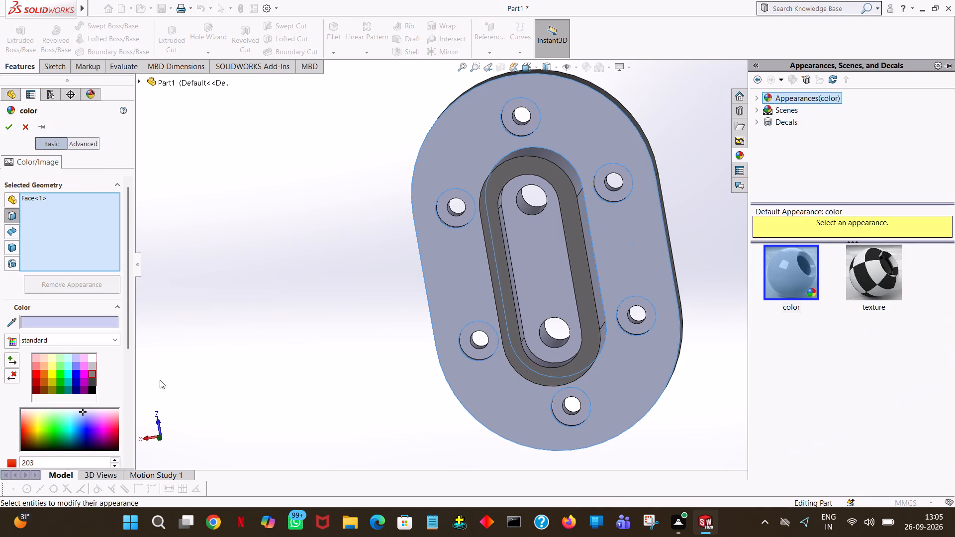
click(73, 376)
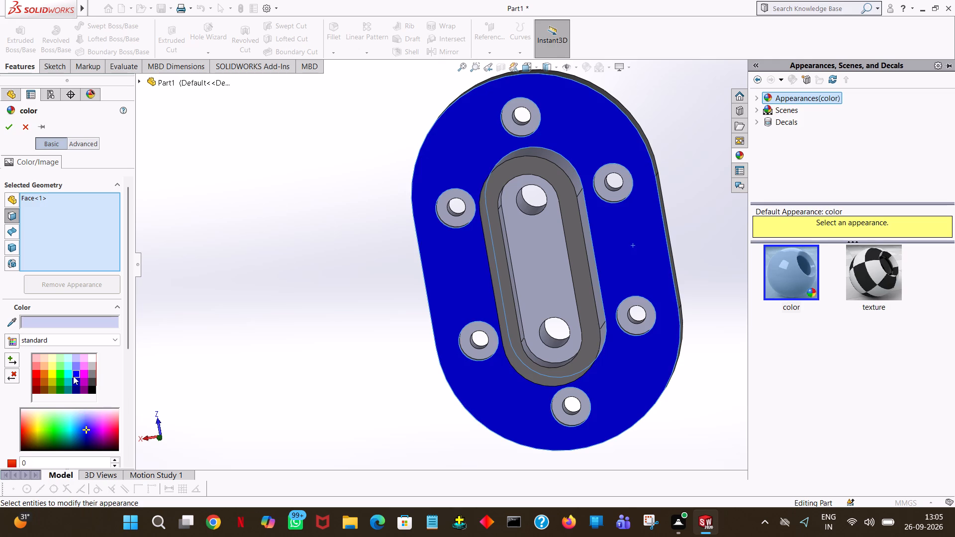
click(559, 306)
middle_drag(802, 355, 821, 253)
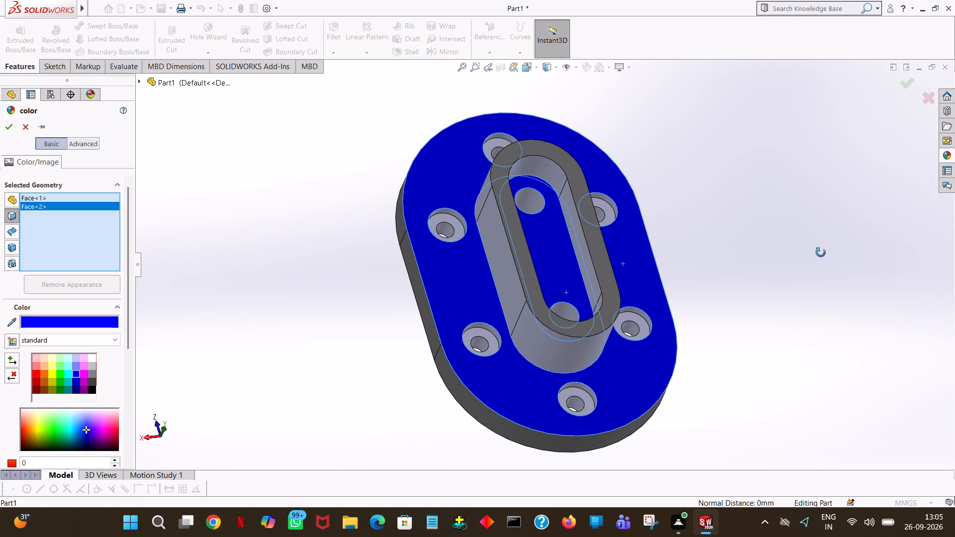
middle_drag(821, 253, 822, 269)
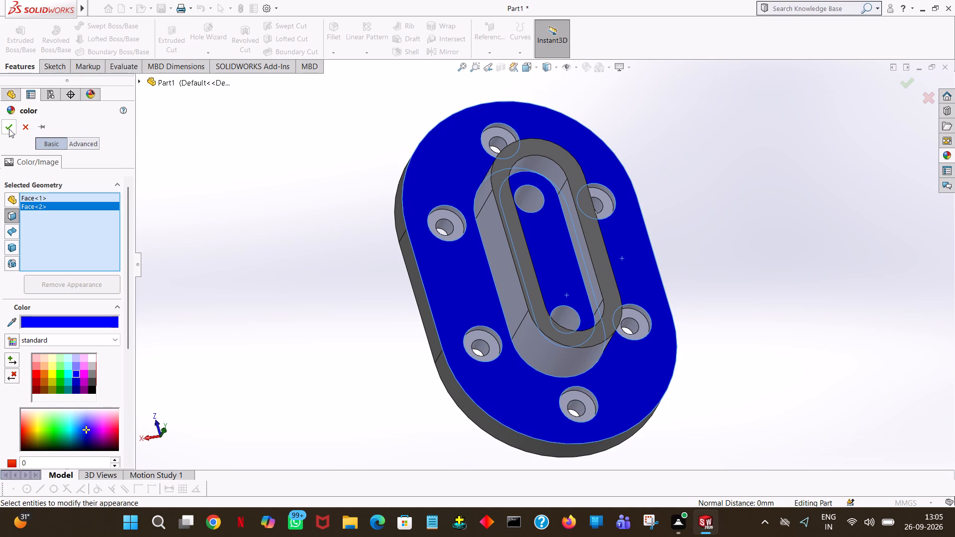
click(9, 129)
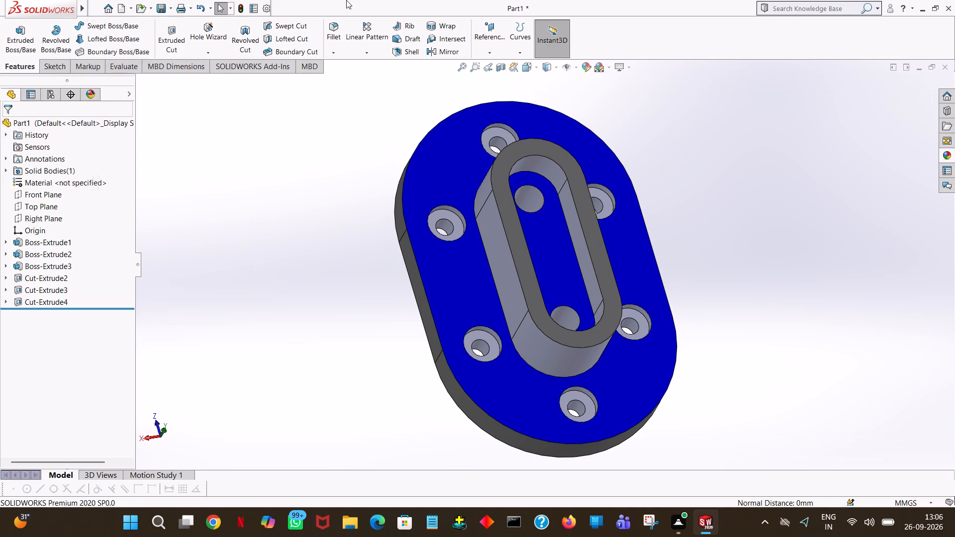
Apply a black colour to the four inner wall faces of the raised boss's slot.
click(534, 168)
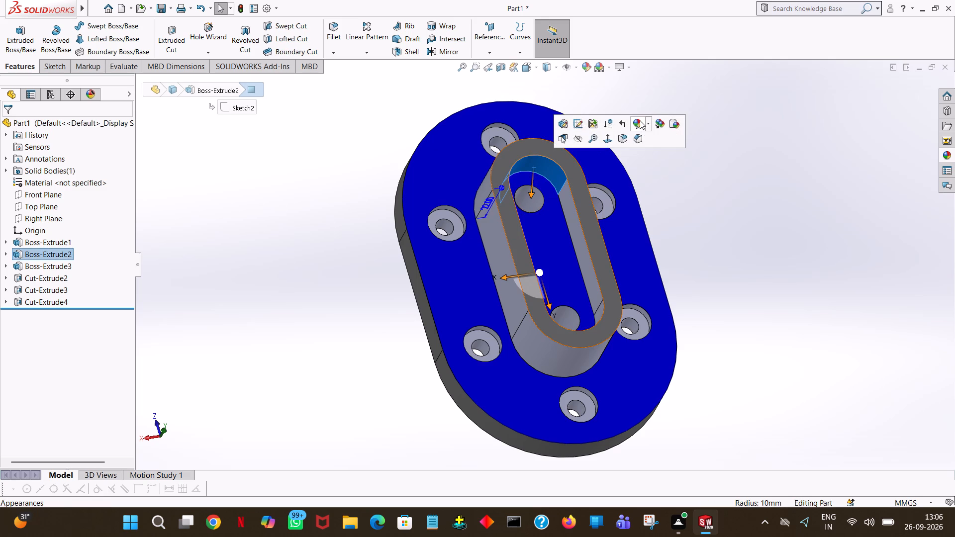
click(639, 123)
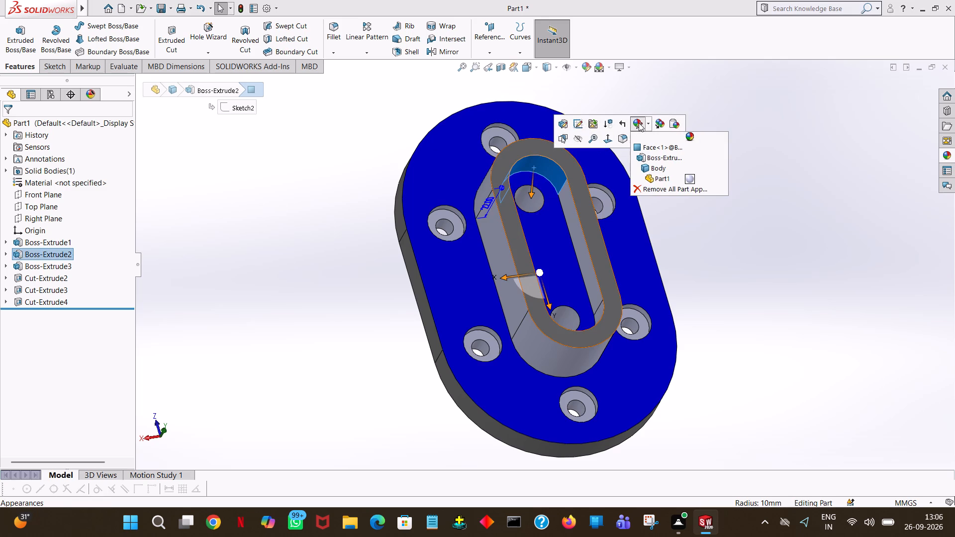
click(670, 147)
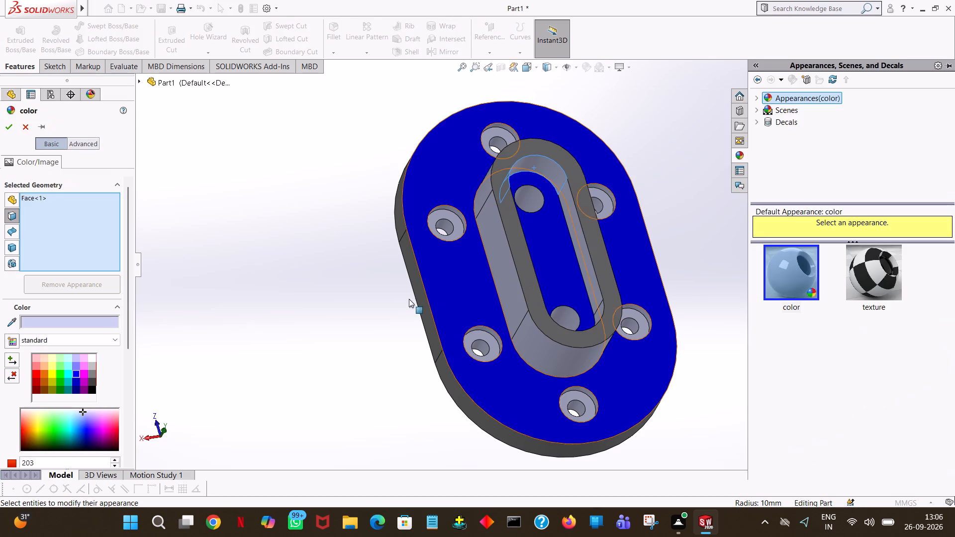
click(91, 382)
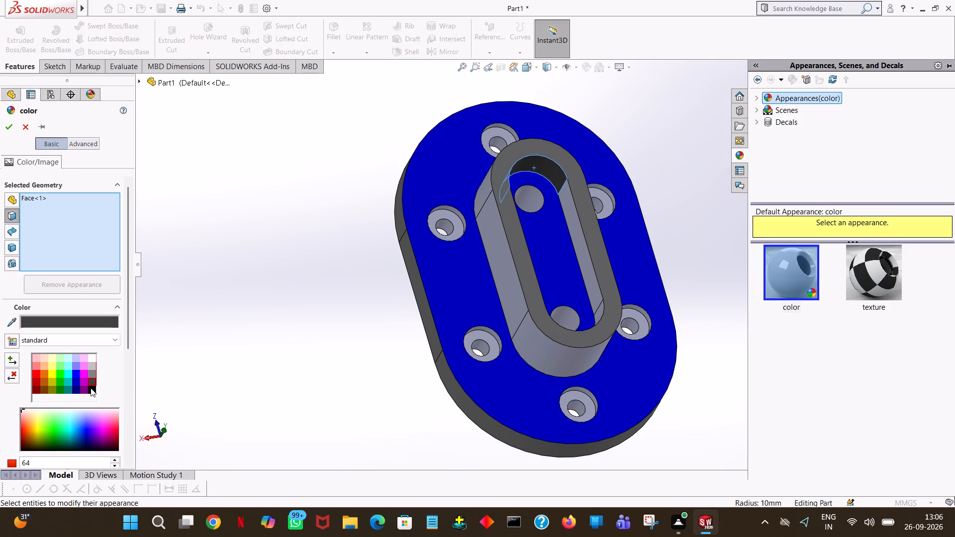
click(91, 388)
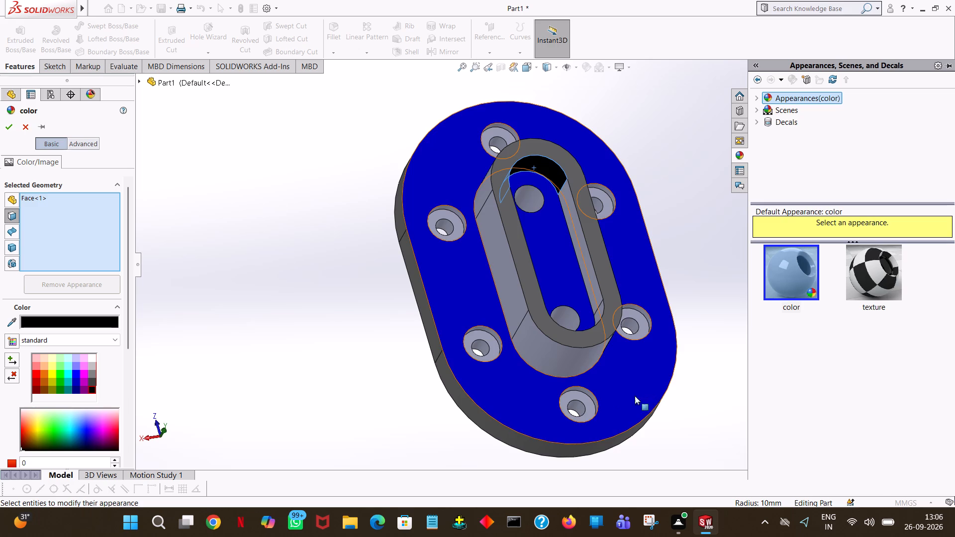
middle_drag(421, 406, 365, 407)
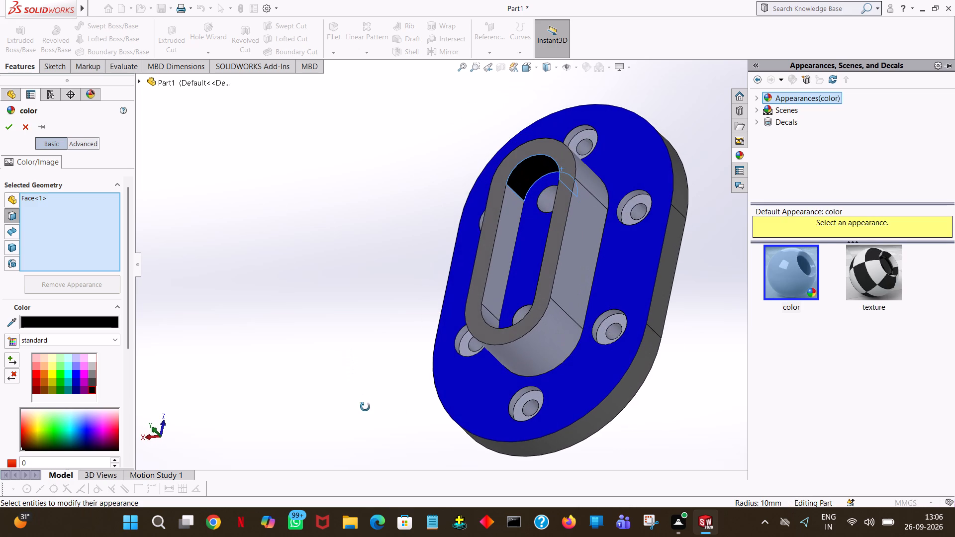
middle_drag(365, 407, 366, 407)
click(503, 264)
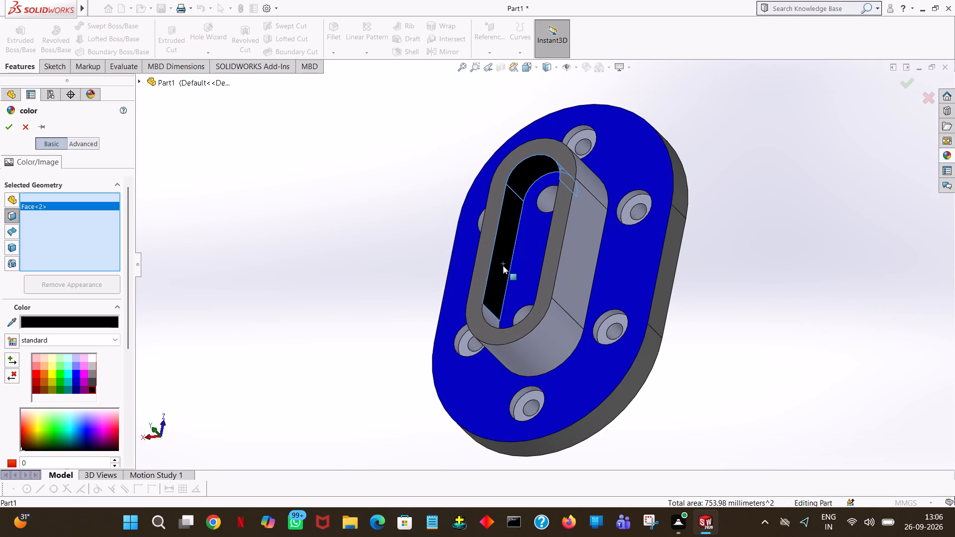
middle_drag(503, 266, 526, 426)
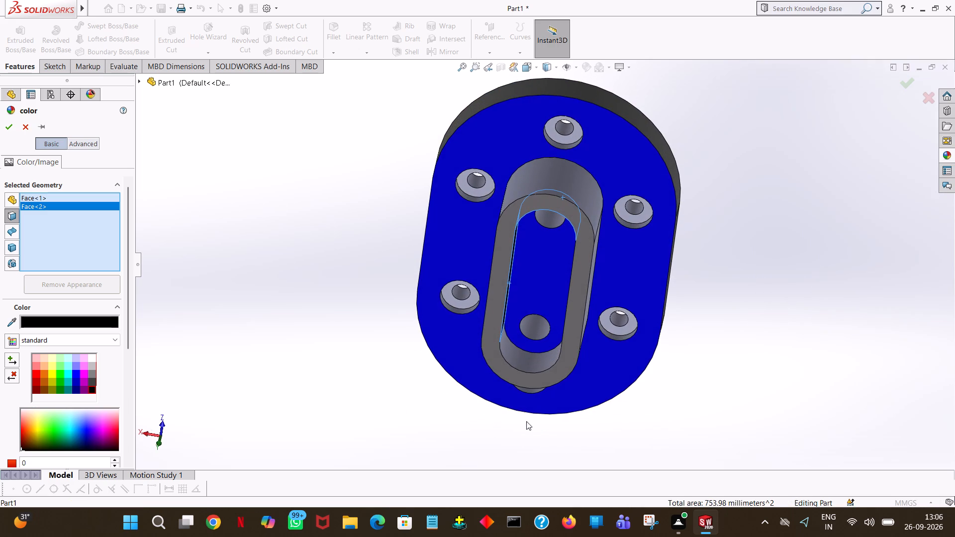
click(528, 361)
middle_drag(536, 341, 509, 284)
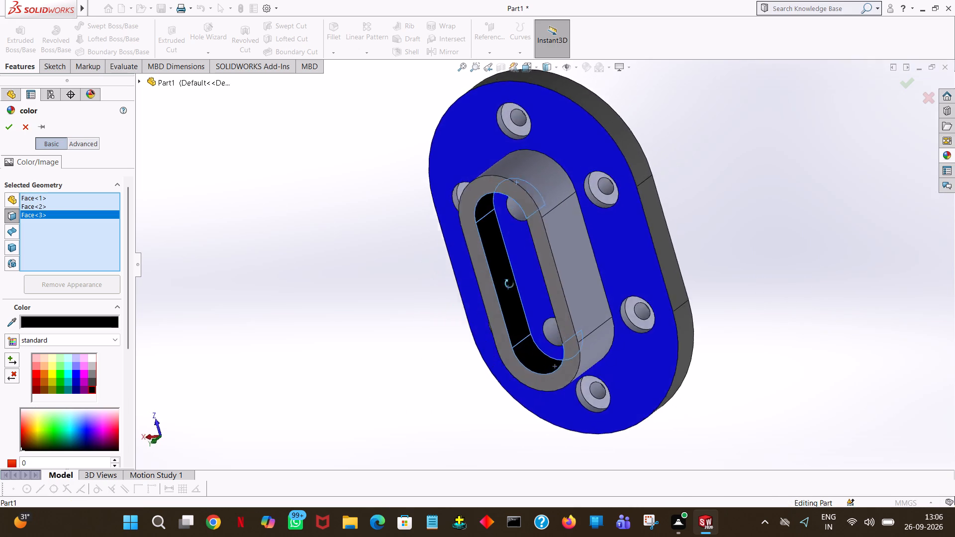
middle_drag(509, 284, 602, 171)
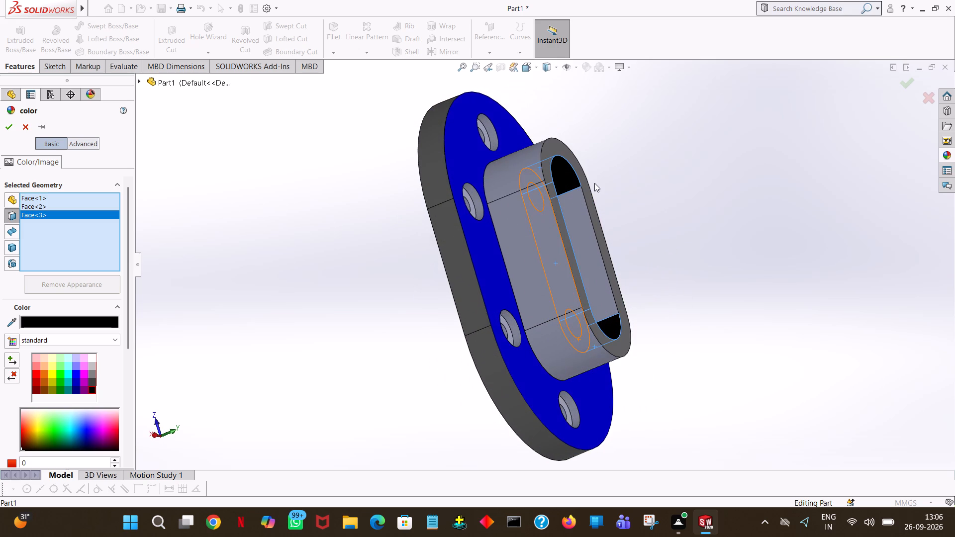
middle_drag(594, 183, 584, 268)
click(584, 268)
Add the inner walls of the six smaller through-holes in the flange to the black colour selection.
middle_drag(688, 274, 652, 276)
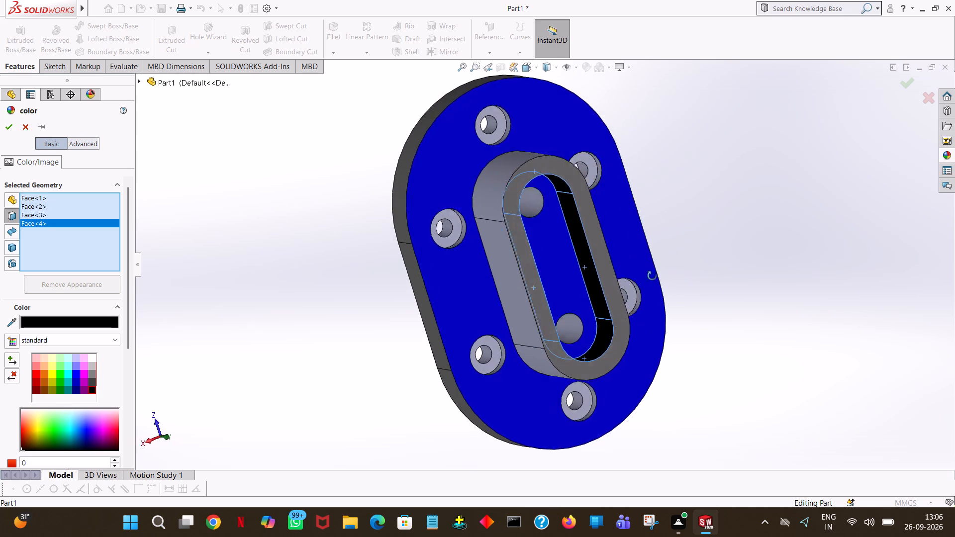
middle_drag(652, 276, 662, 271)
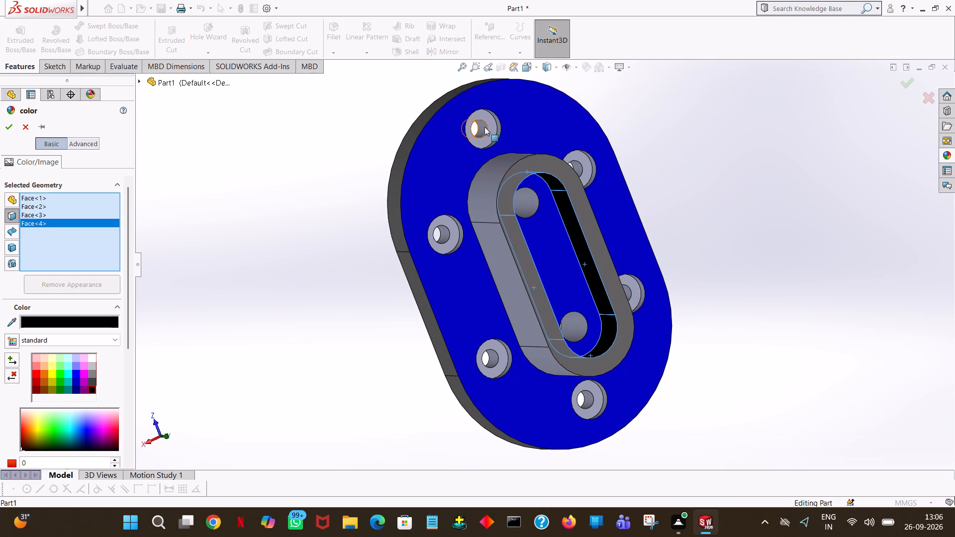
click(484, 127)
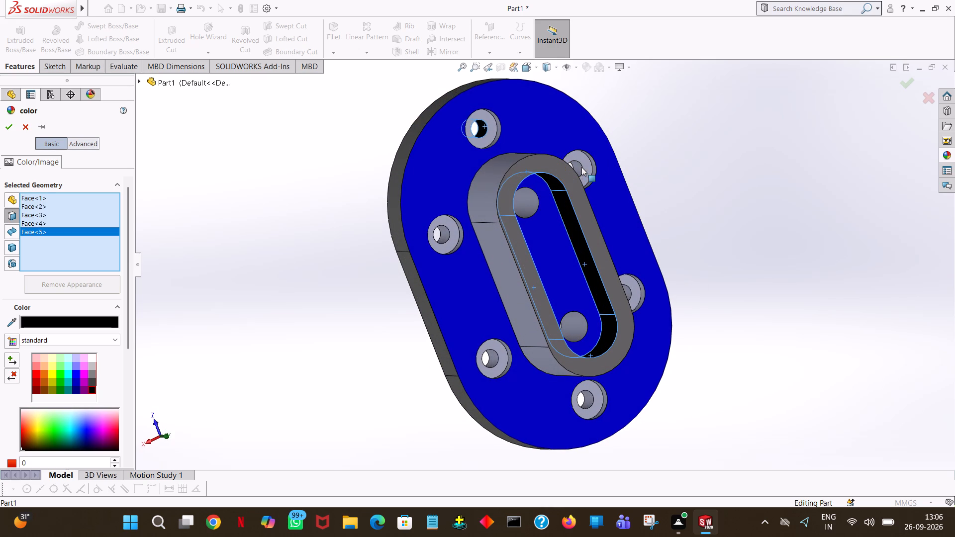
click(581, 167)
middle_drag(651, 203, 615, 215)
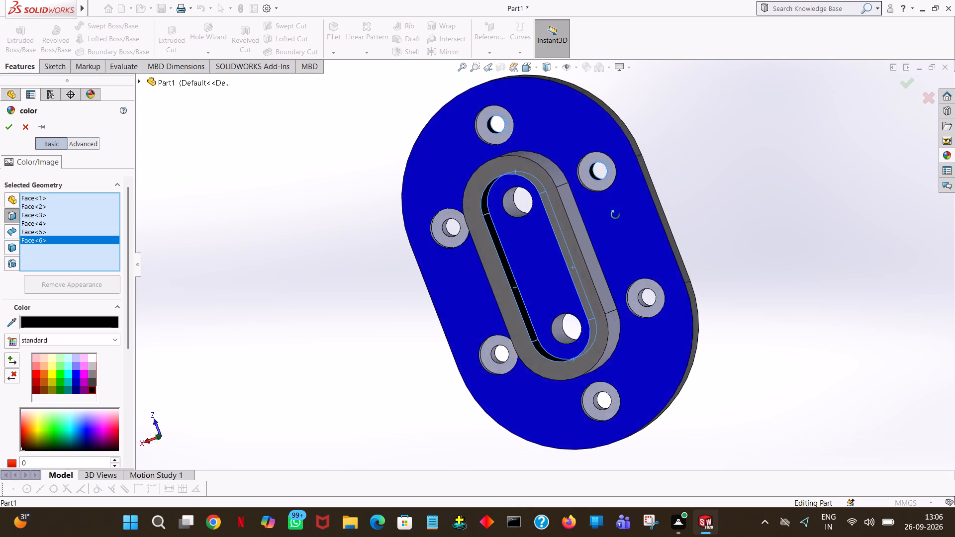
middle_drag(615, 215, 637, 239)
click(636, 295)
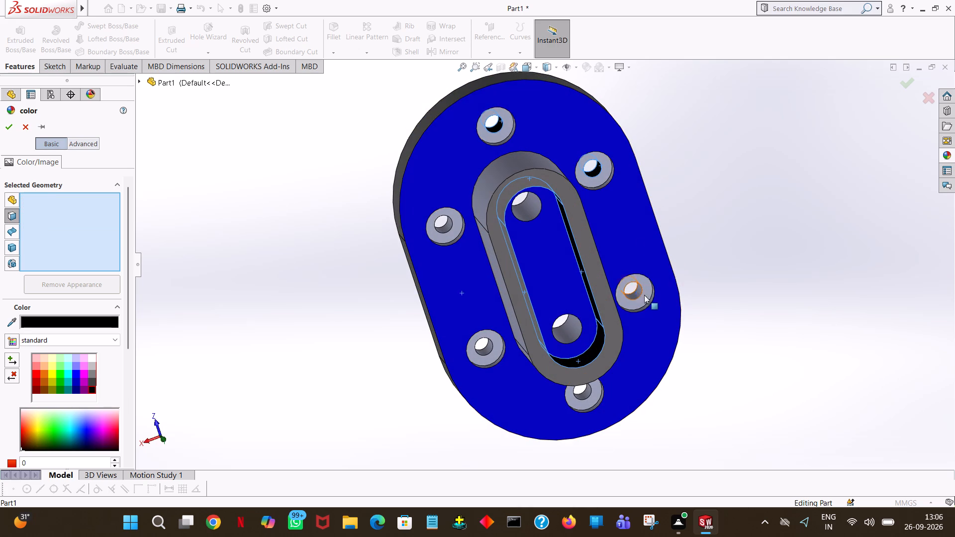
click(584, 397)
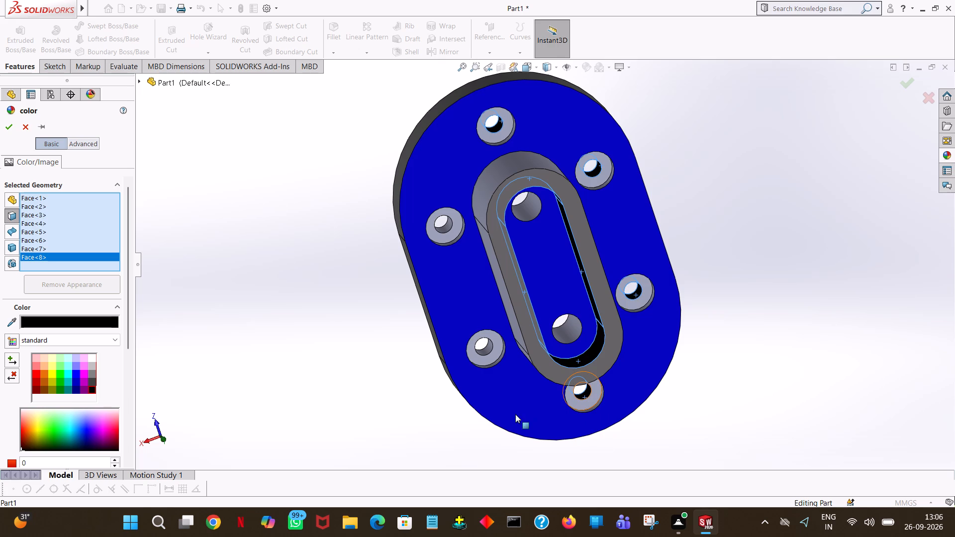
click(487, 348)
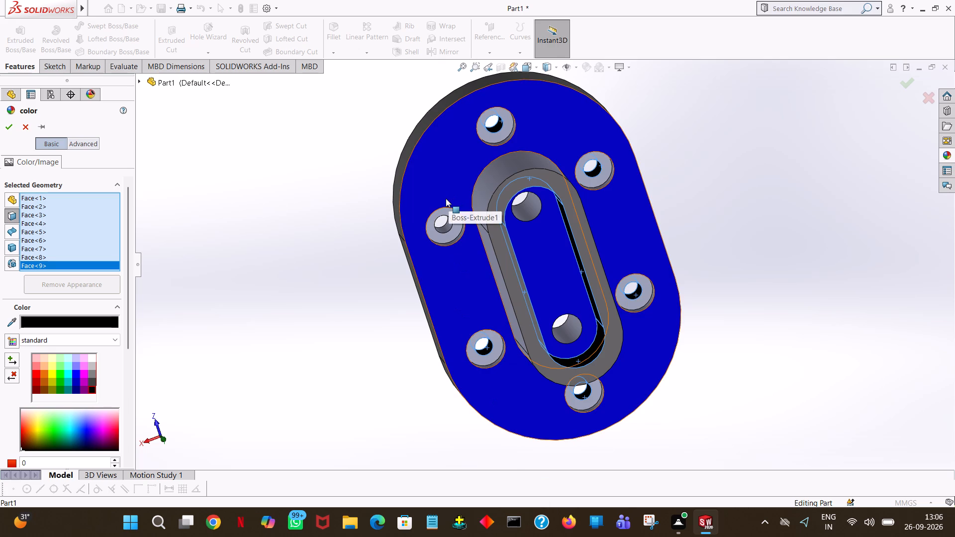
click(450, 227)
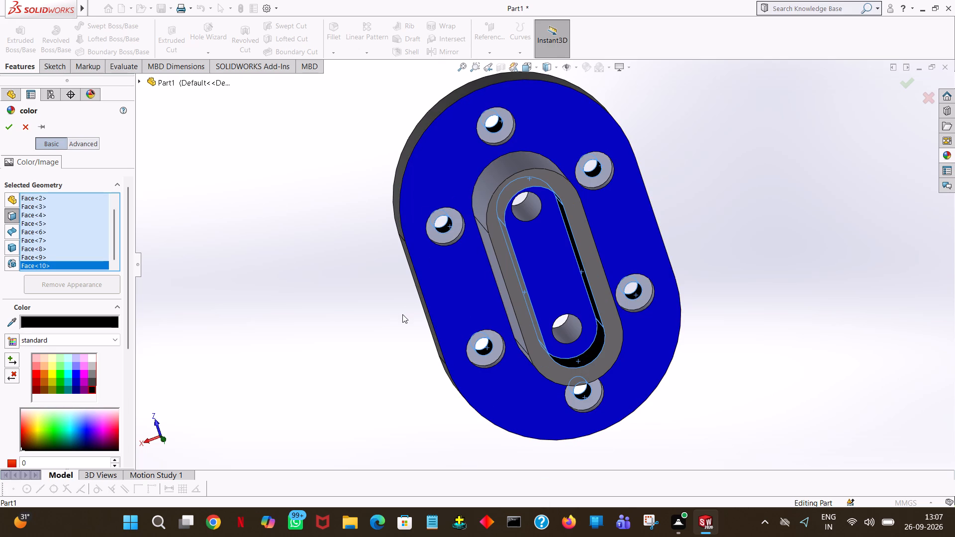
Include the walls of the two holes in the slot's floor in the black colouring and finish the colour edit.
middle_drag(402, 314, 384, 224)
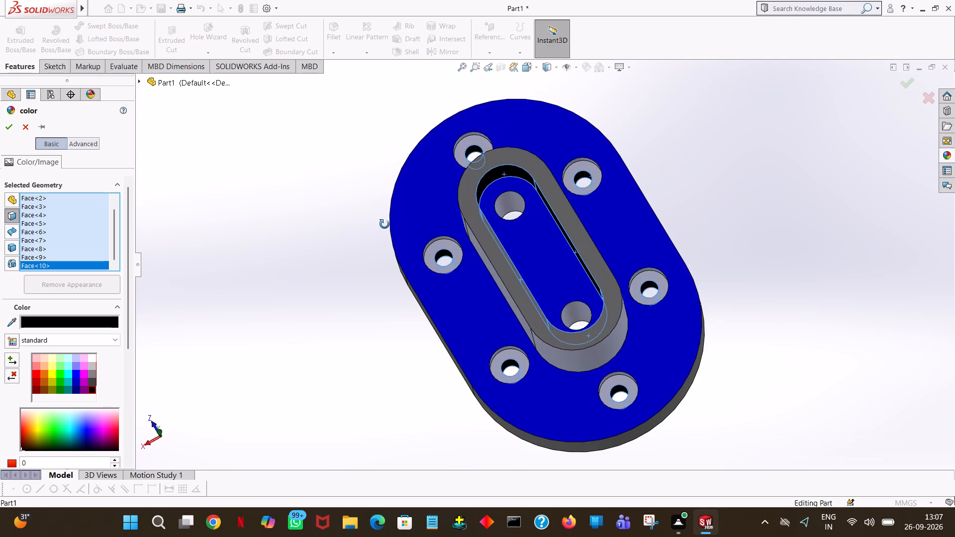
middle_drag(384, 224, 403, 268)
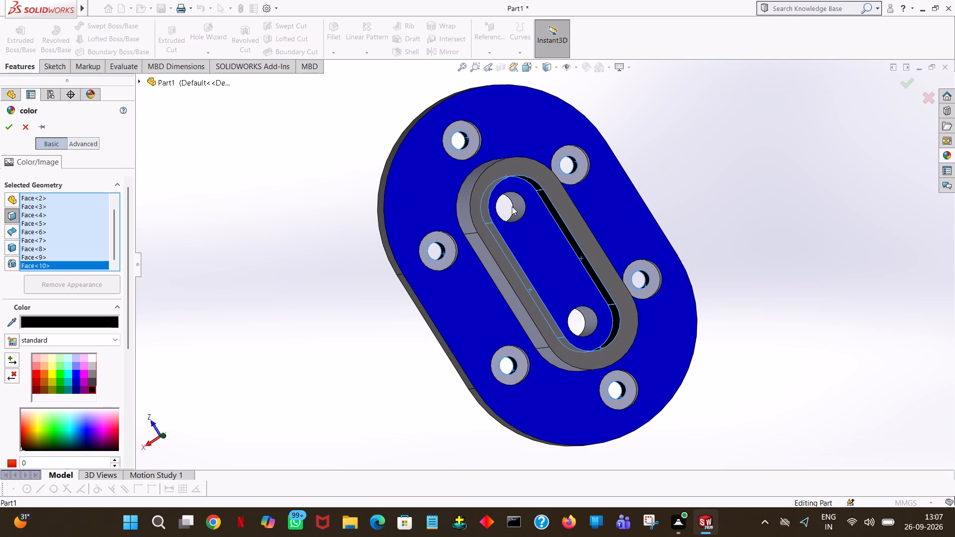
click(519, 210)
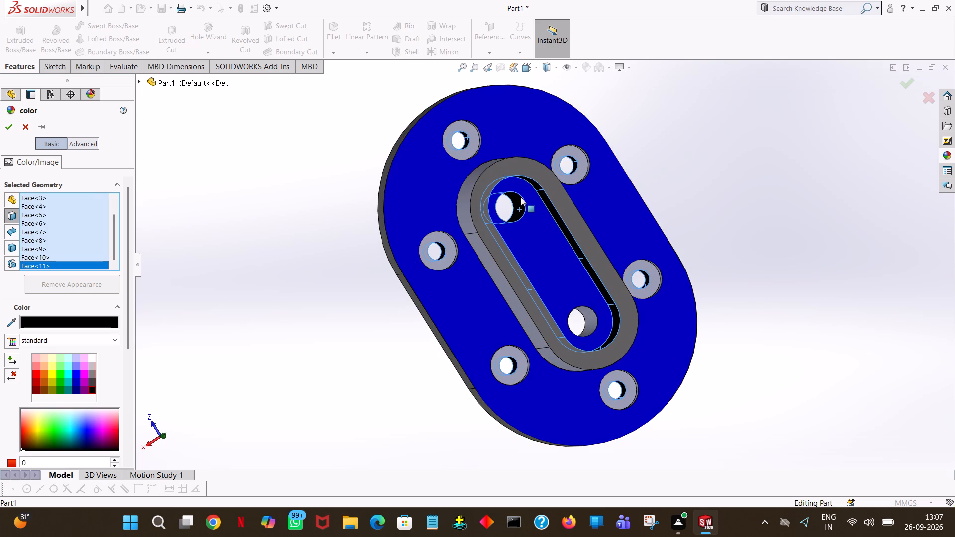
click(594, 321)
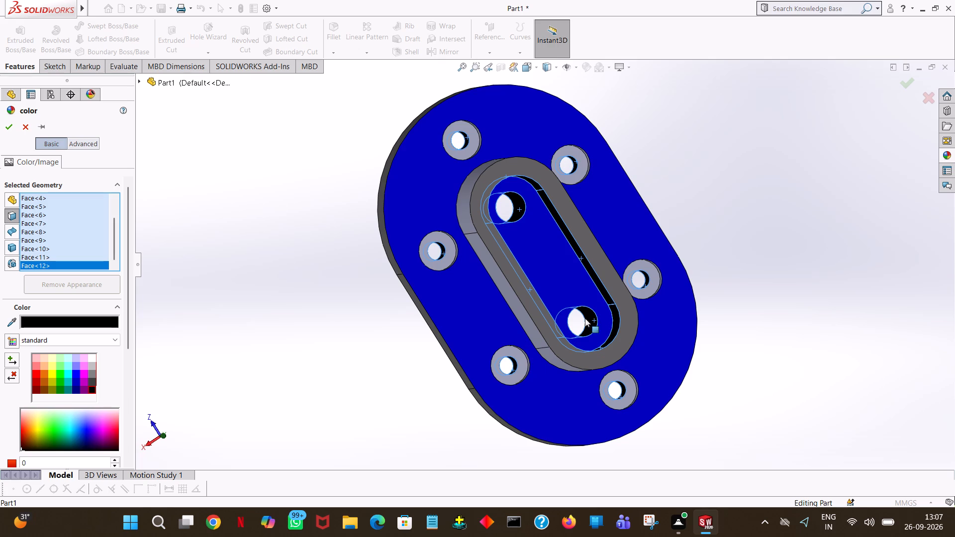
click(10, 126)
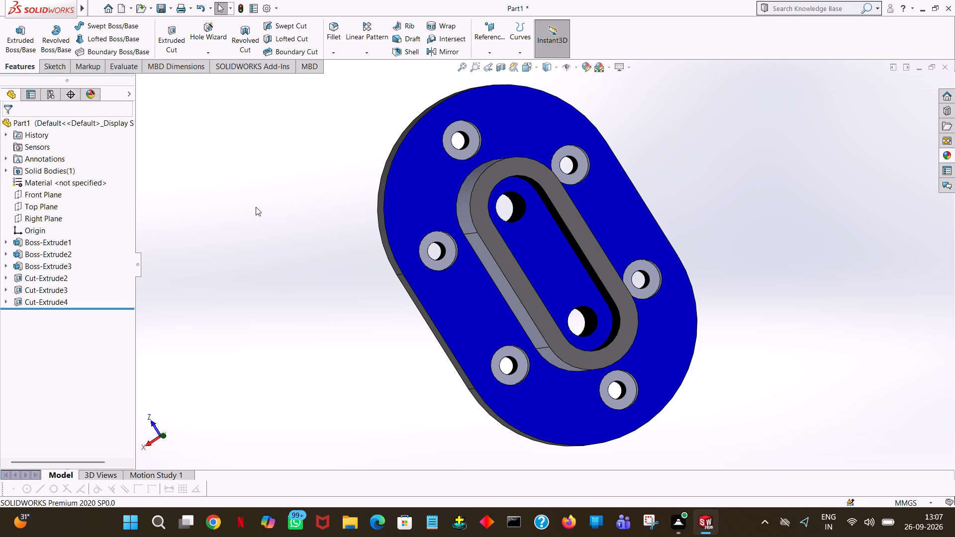
Apply a light orange colour to one flat outer side face of the raised boss.
middle_drag(675, 267, 708, 191)
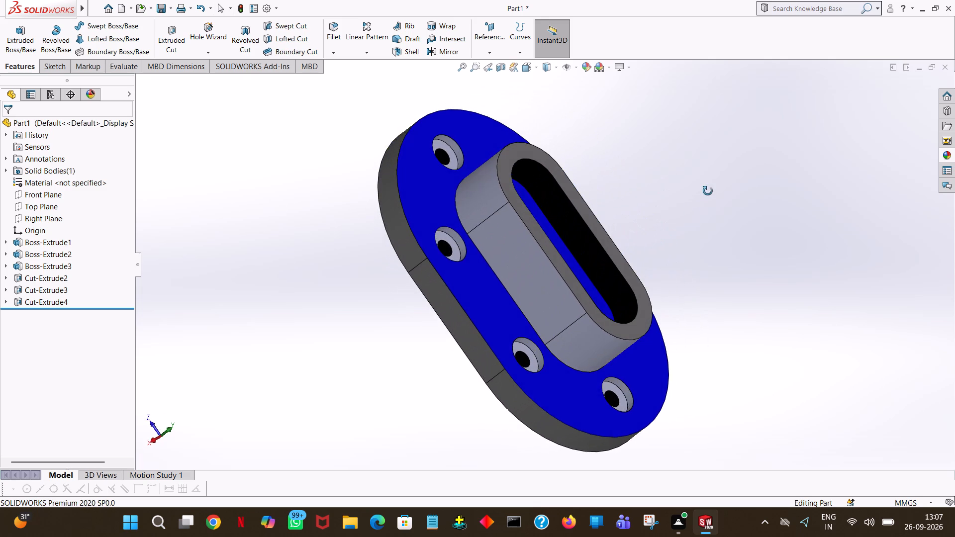
middle_drag(708, 191, 709, 191)
click(513, 262)
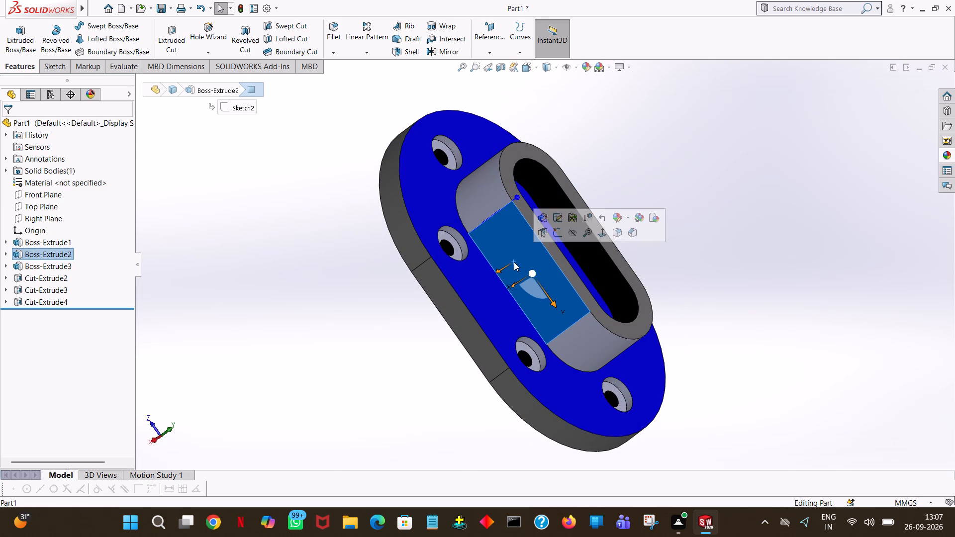
click(616, 220)
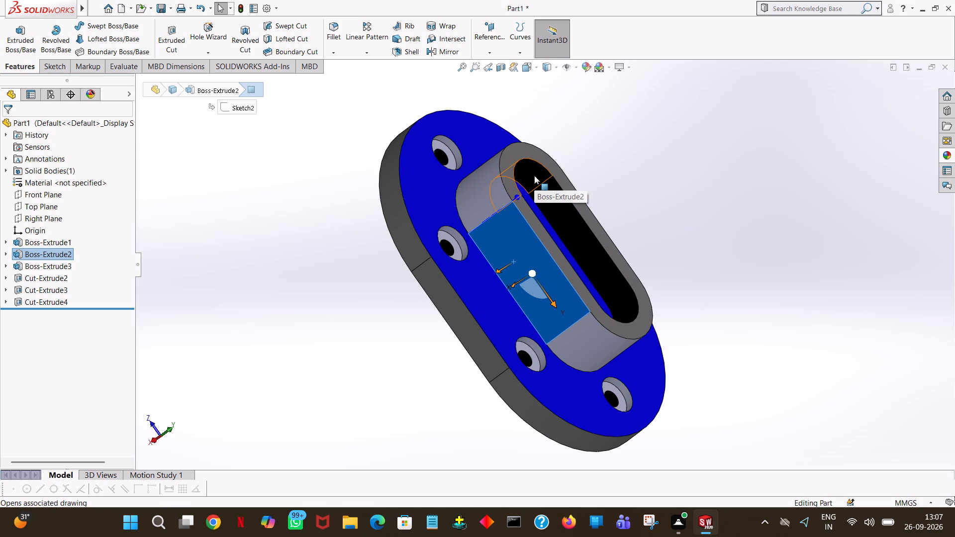
click(507, 250)
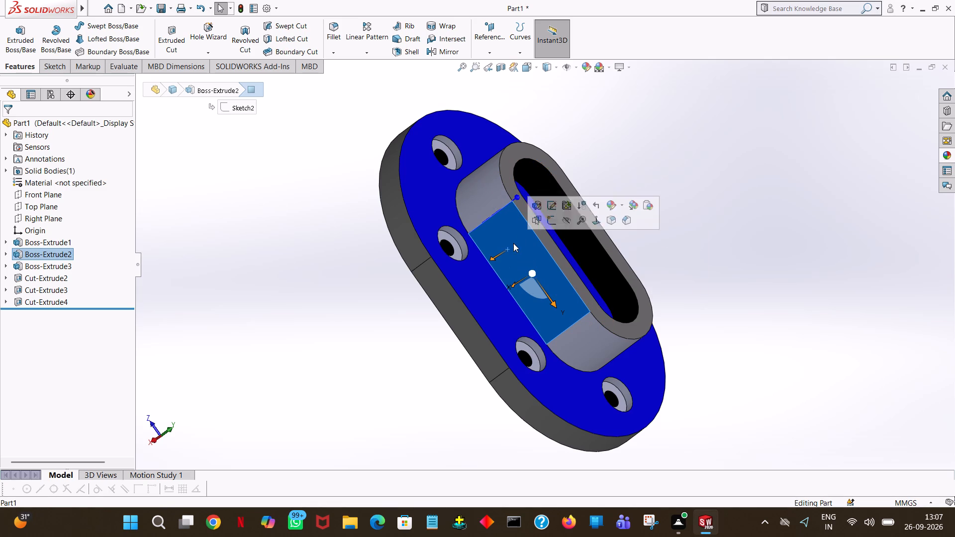
click(608, 204)
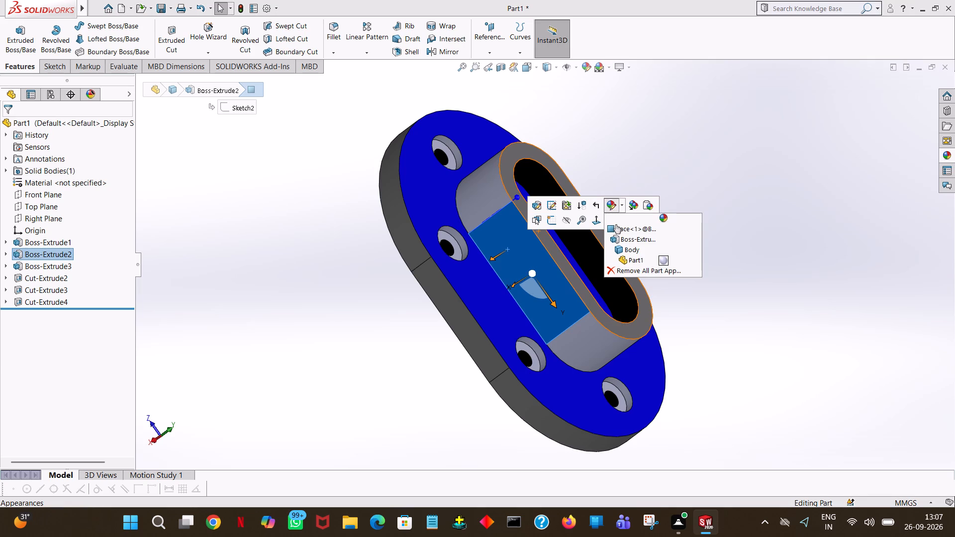
click(616, 224)
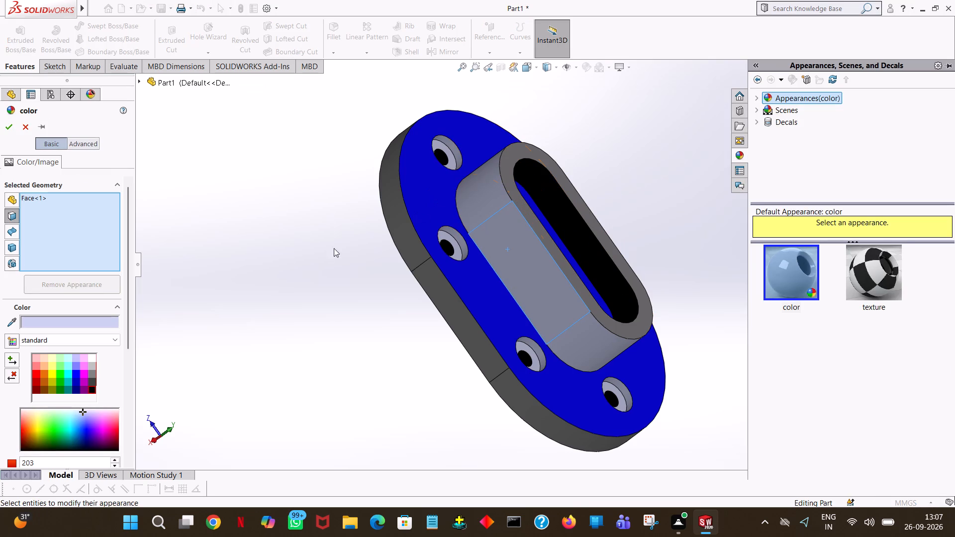
click(47, 364)
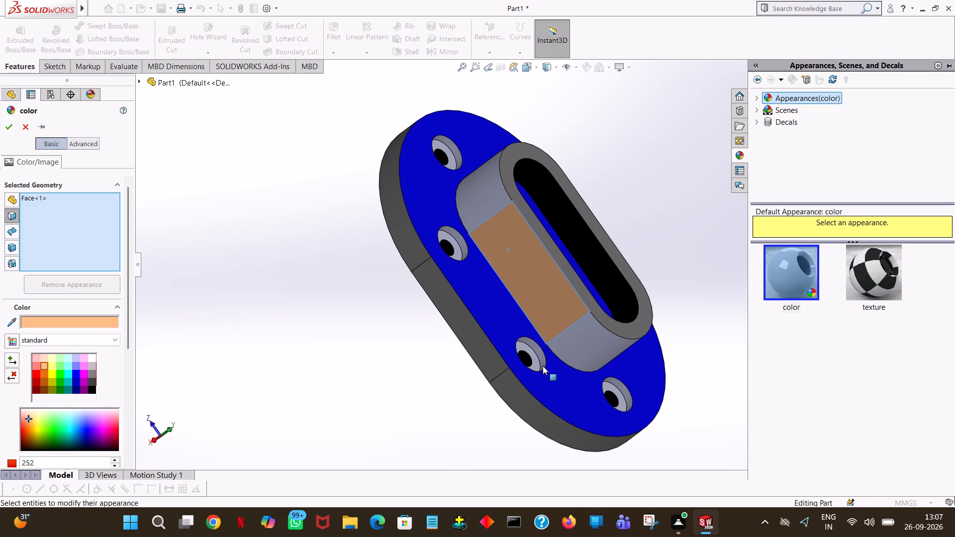
Add the boss's other flat side and both rounded end faces to the light orange colouring and finish the colour edit.
middle_drag(544, 360, 501, 230)
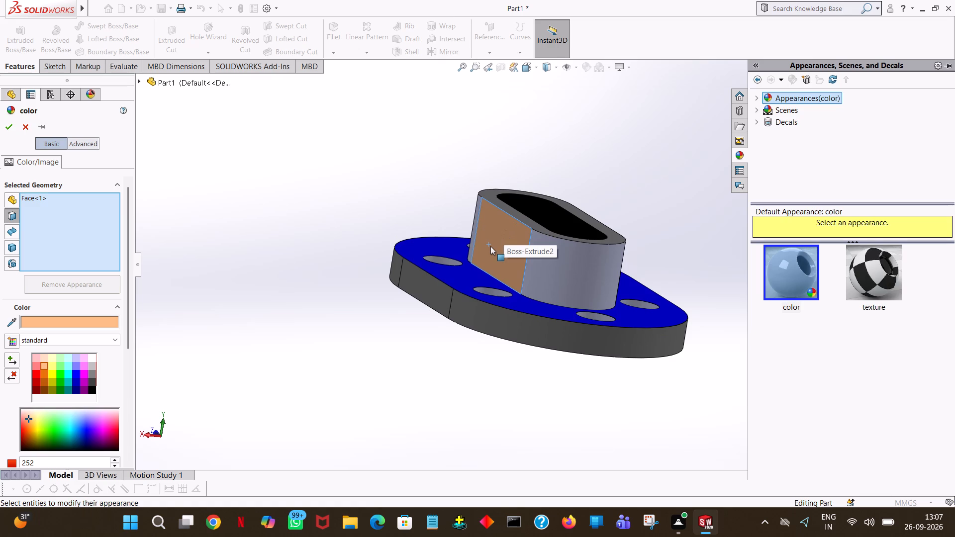
click(563, 272)
middle_drag(701, 276, 680, 270)
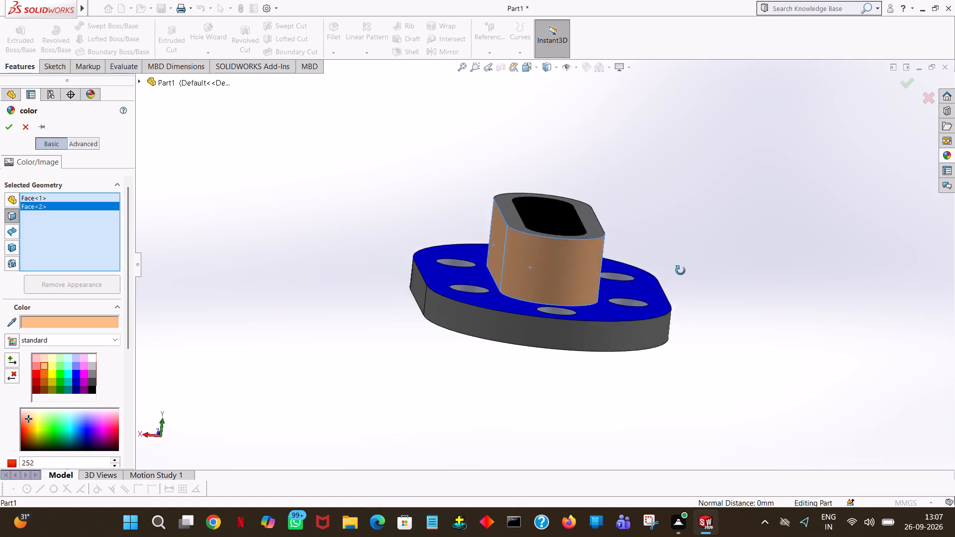
middle_drag(680, 270, 538, 311)
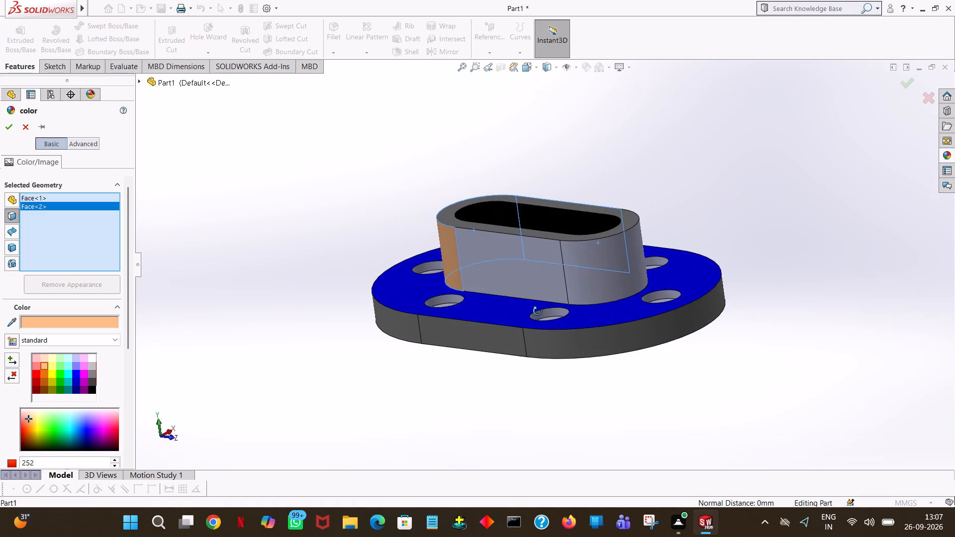
middle_drag(538, 311, 541, 328)
click(528, 273)
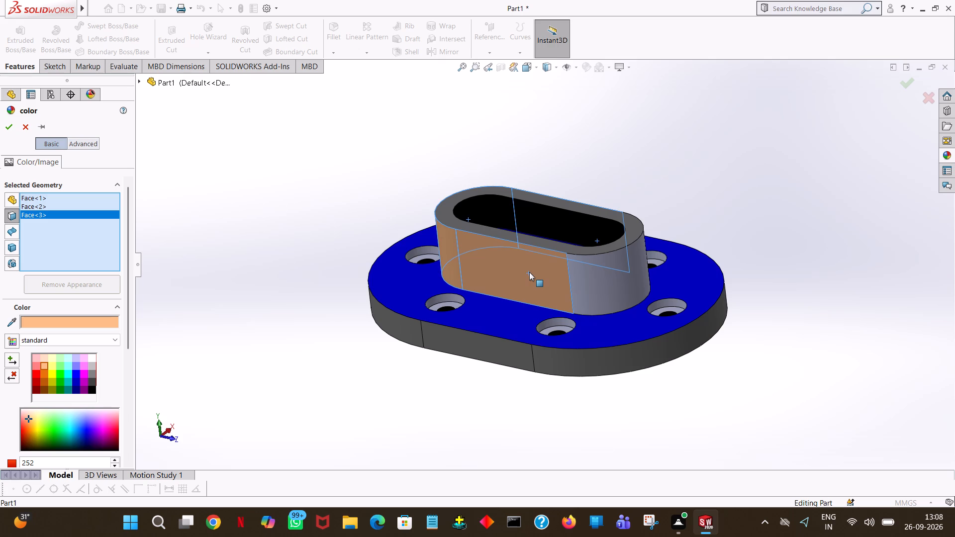
click(595, 266)
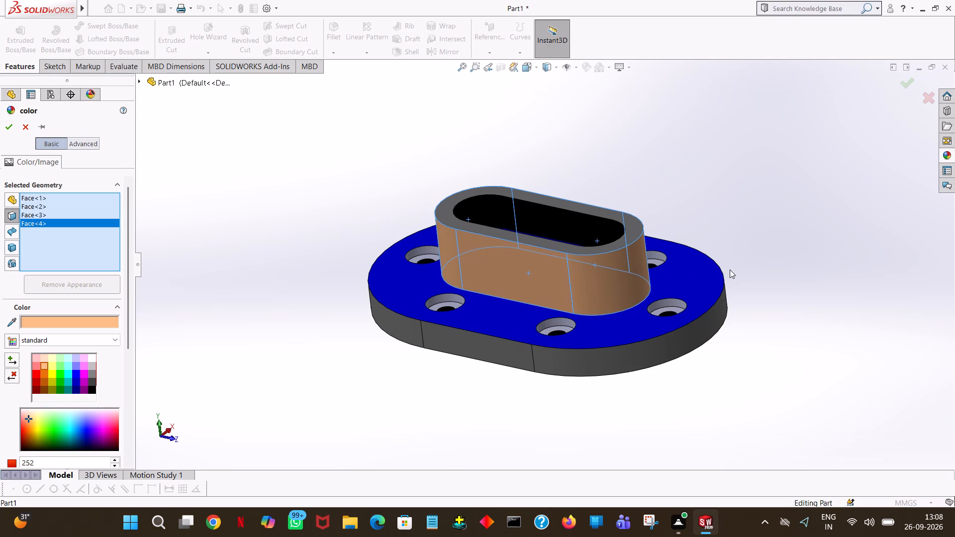
middle_drag(649, 329, 488, 459)
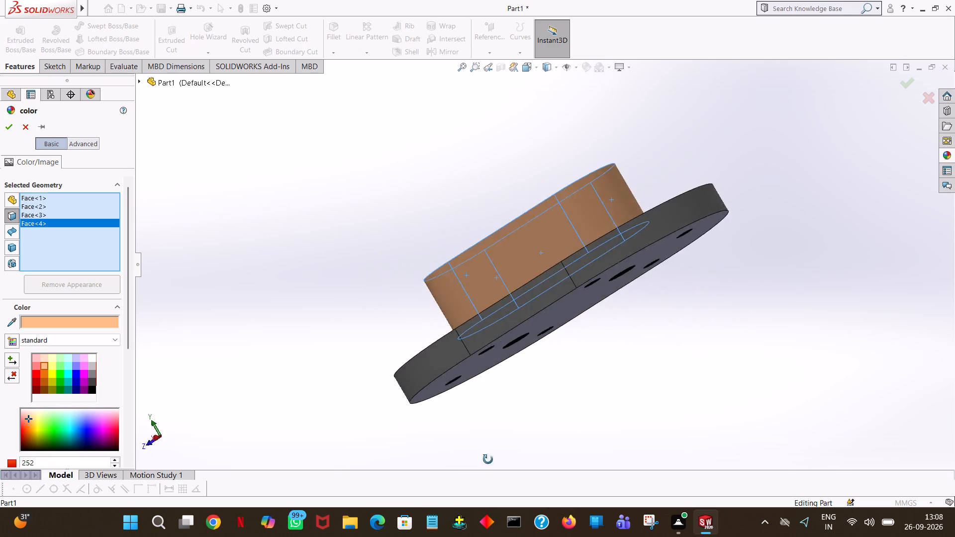
middle_drag(488, 459, 606, 486)
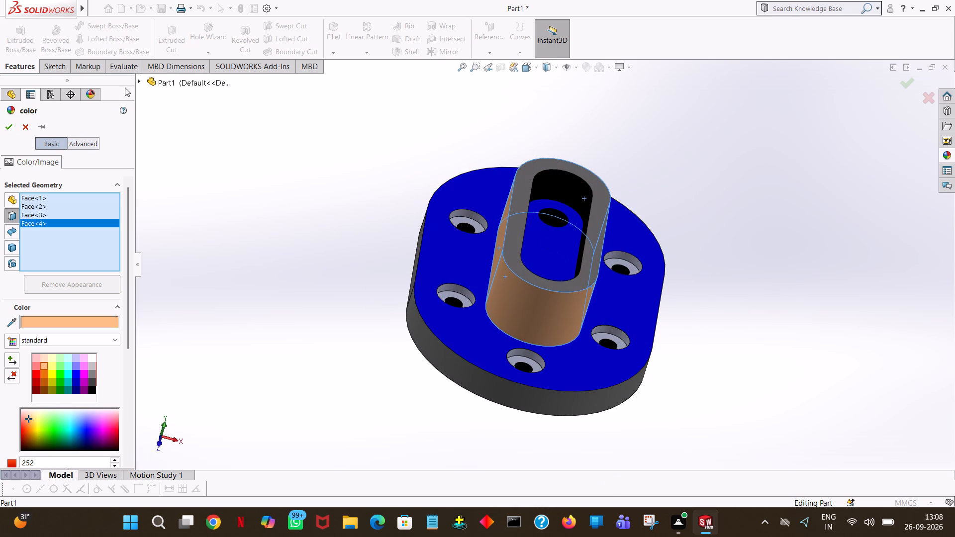
click(8, 124)
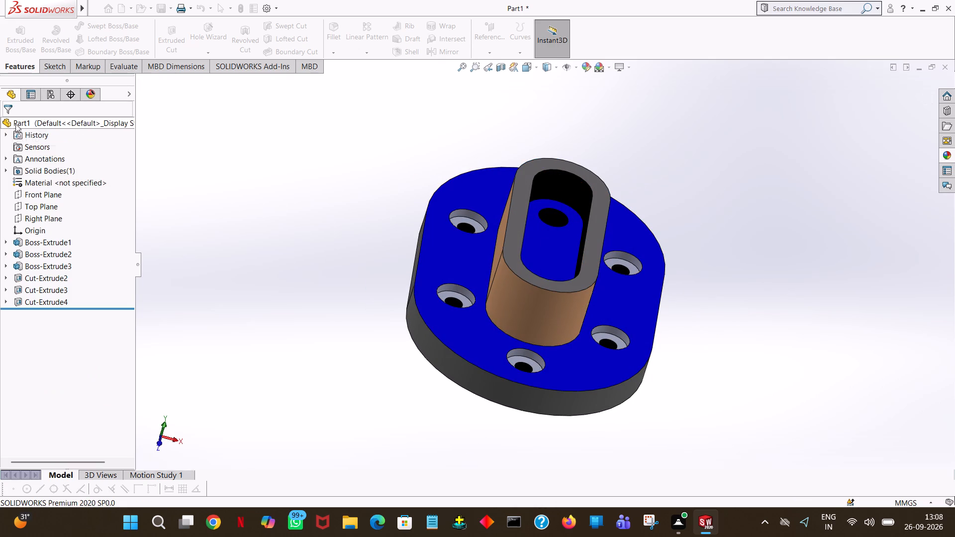
click(362, 149)
Apply a light cyan colour to the annular floor face of one counterbored hole in the flange.
middle_drag(487, 134, 501, 188)
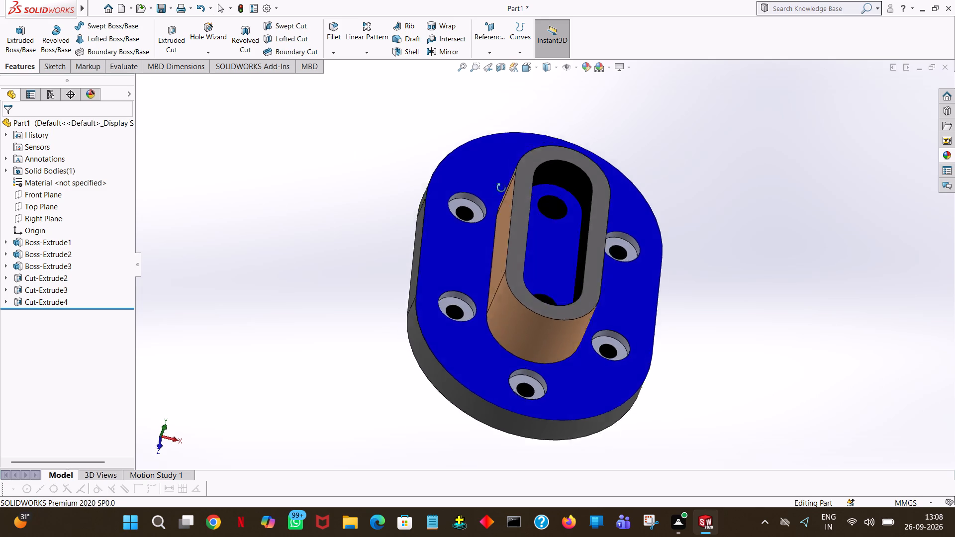
middle_drag(501, 188, 500, 325)
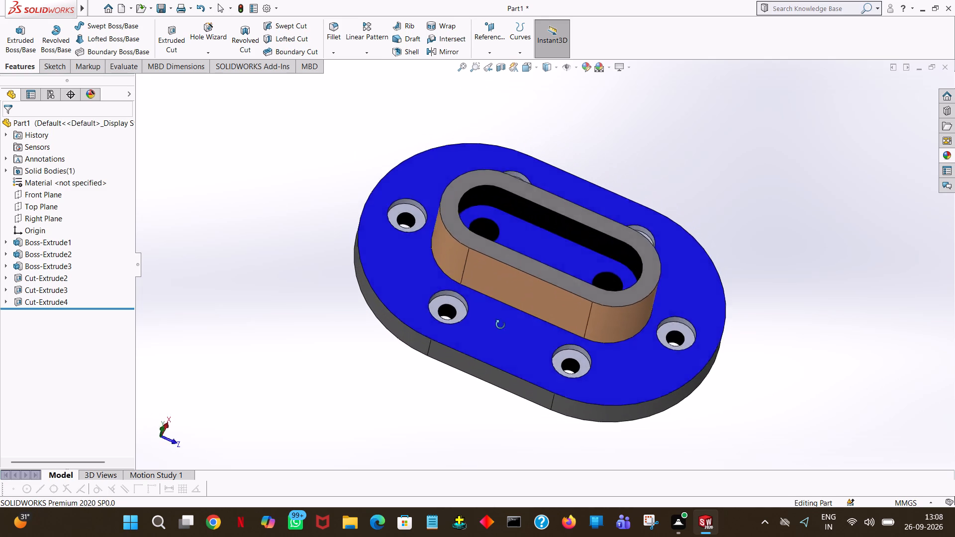
middle_drag(500, 325, 508, 346)
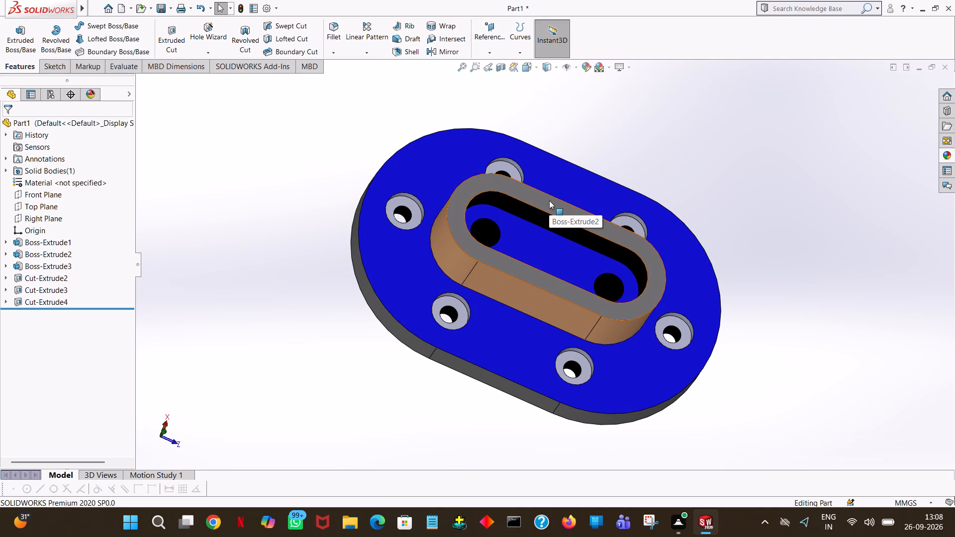
click(460, 307)
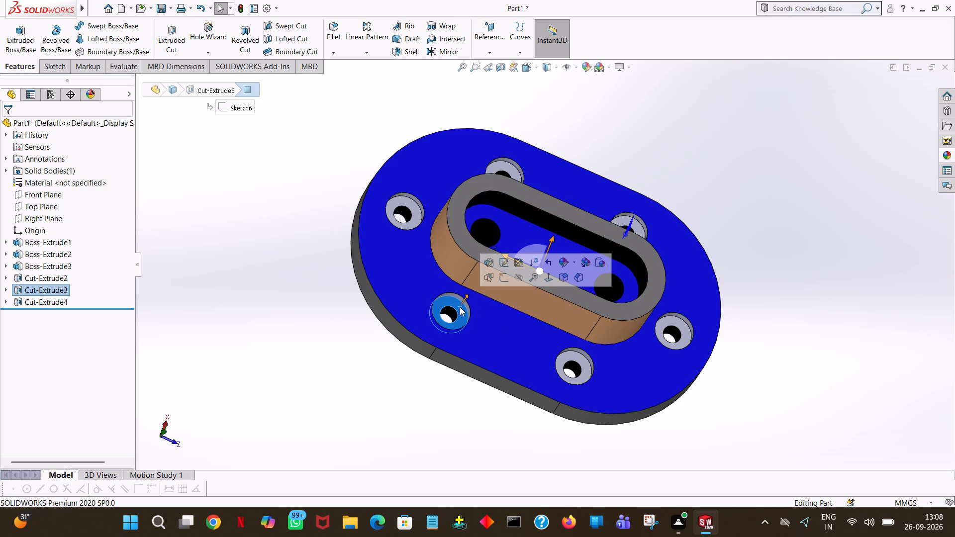
click(563, 263)
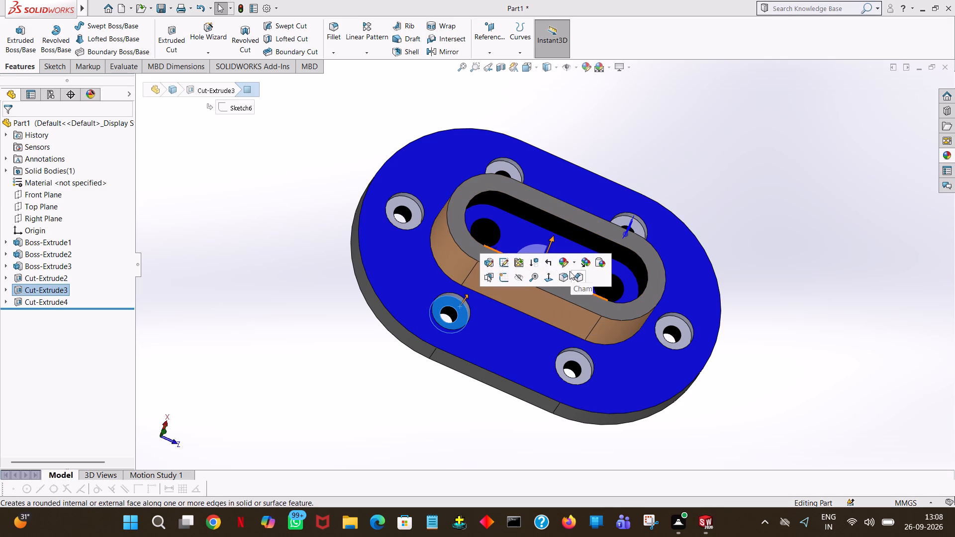
click(563, 265)
click(573, 284)
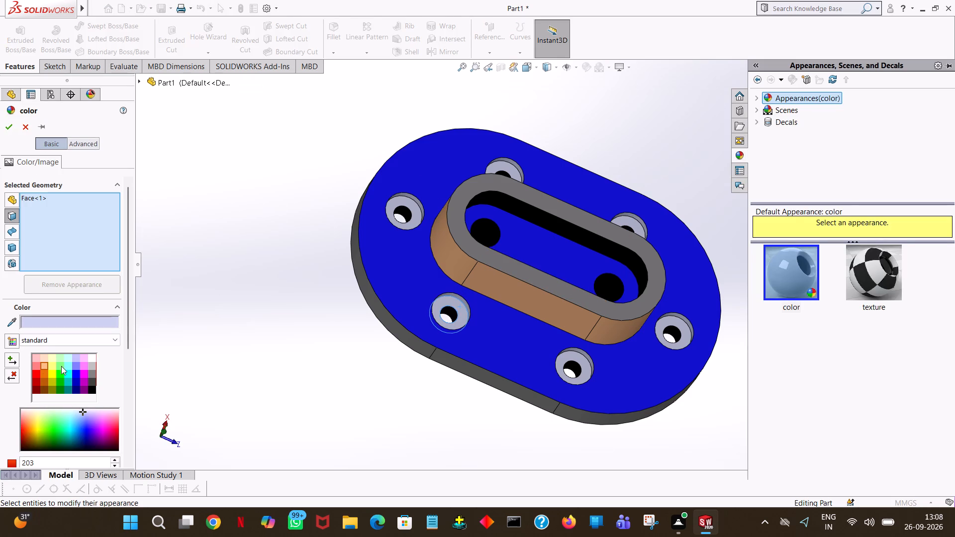
click(64, 366)
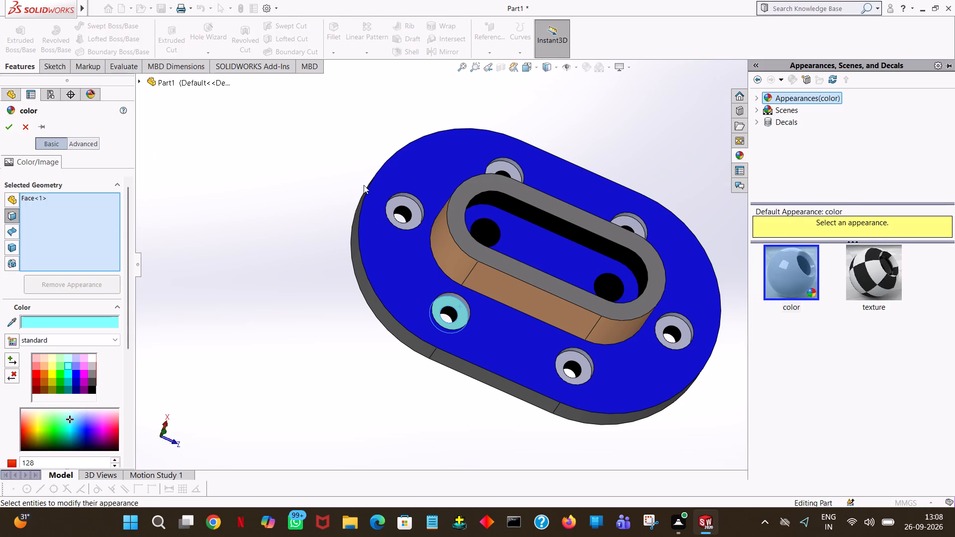
Add the counterbore floors of the other five flange holes to the light cyan colouring and finish the colour edit.
click(406, 203)
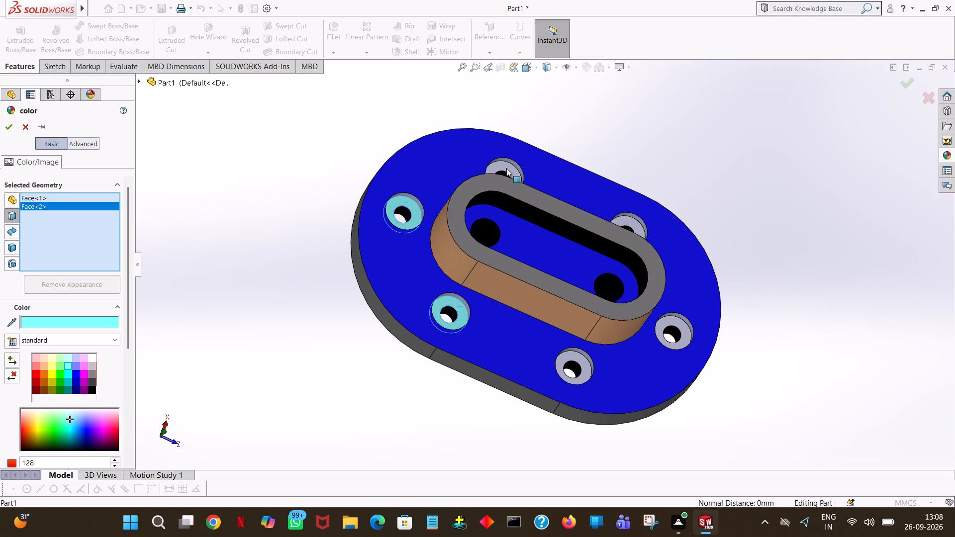
click(511, 166)
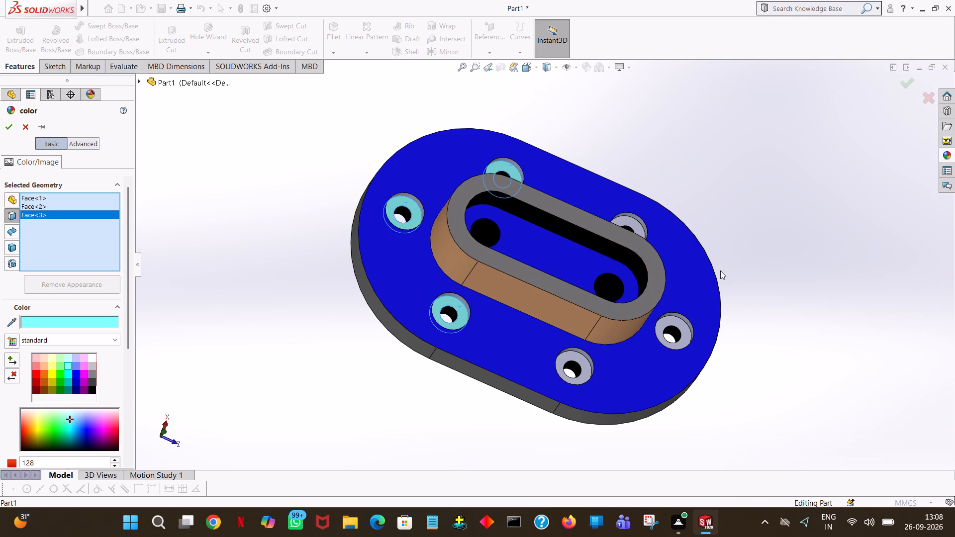
click(682, 320)
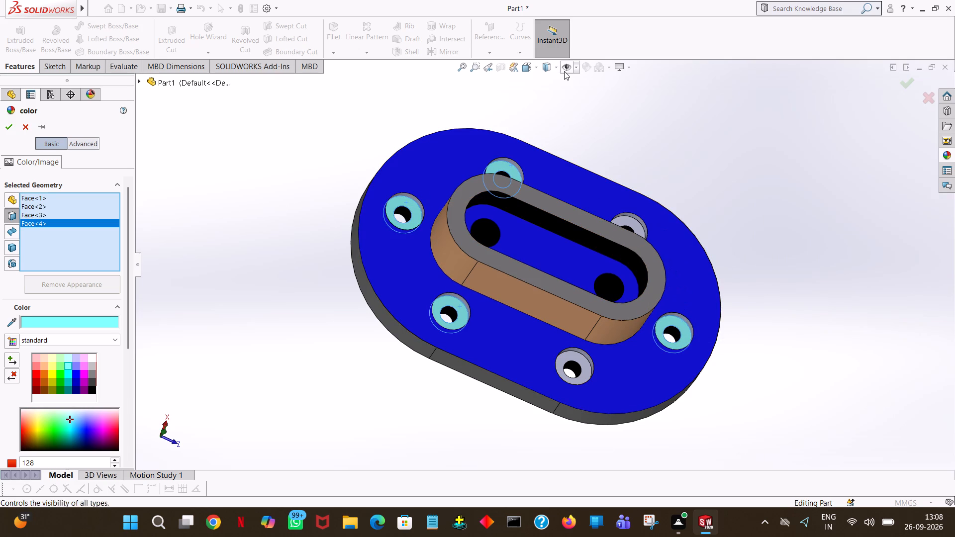
click(632, 220)
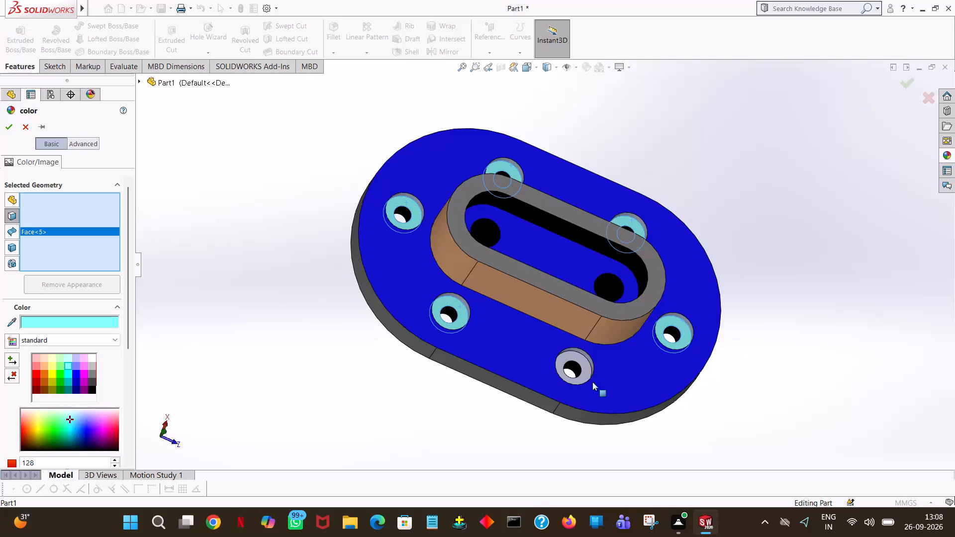
click(582, 362)
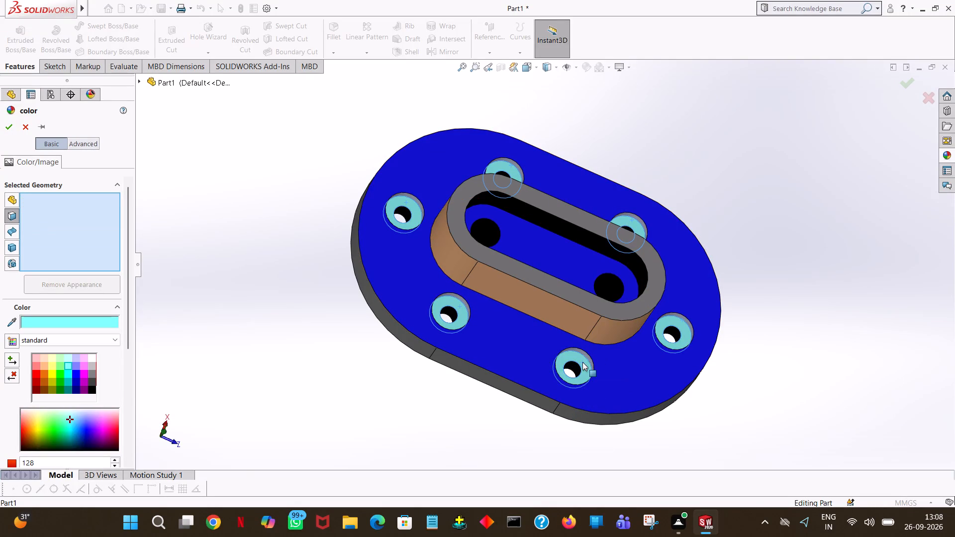
middle_drag(738, 251, 661, 218)
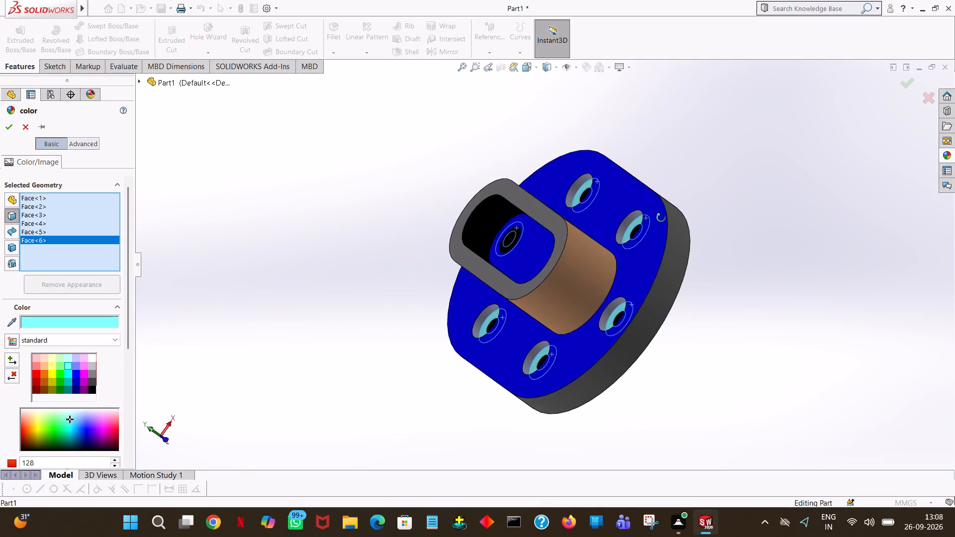
middle_drag(661, 218, 712, 235)
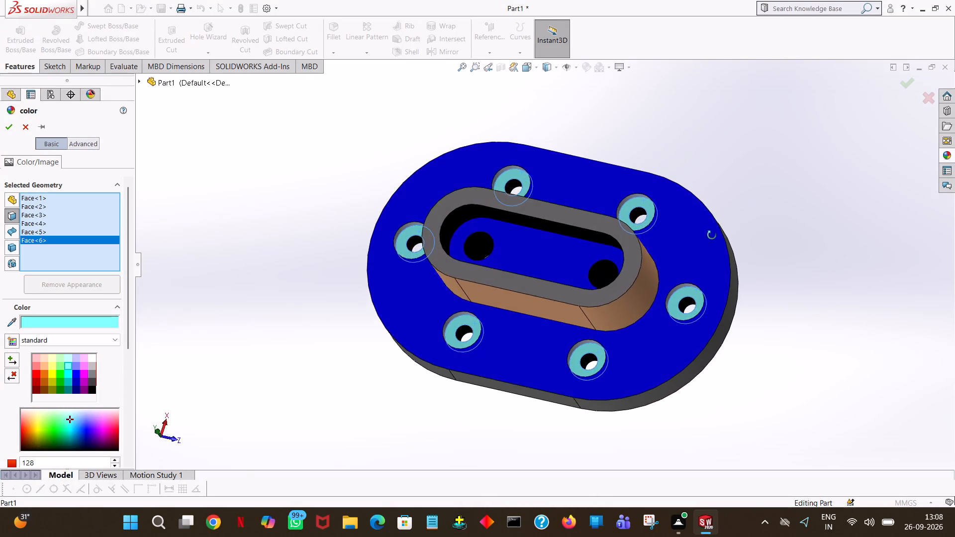
middle_drag(712, 235, 713, 261)
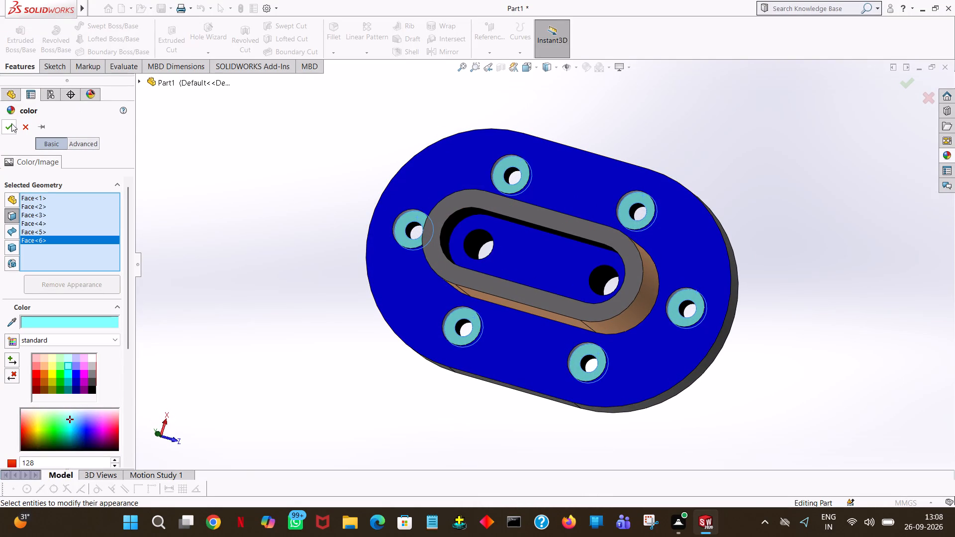
click(6, 127)
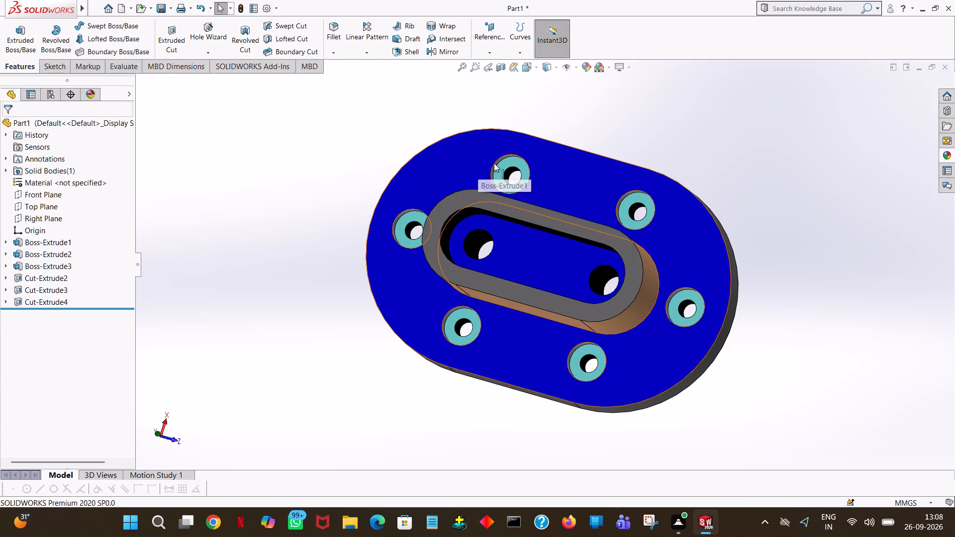
Apply a green colour to the cylindrical side wall of one counterbored hole in the flange.
middle_drag(745, 147, 747, 10)
middle_drag(761, 19, 831, 180)
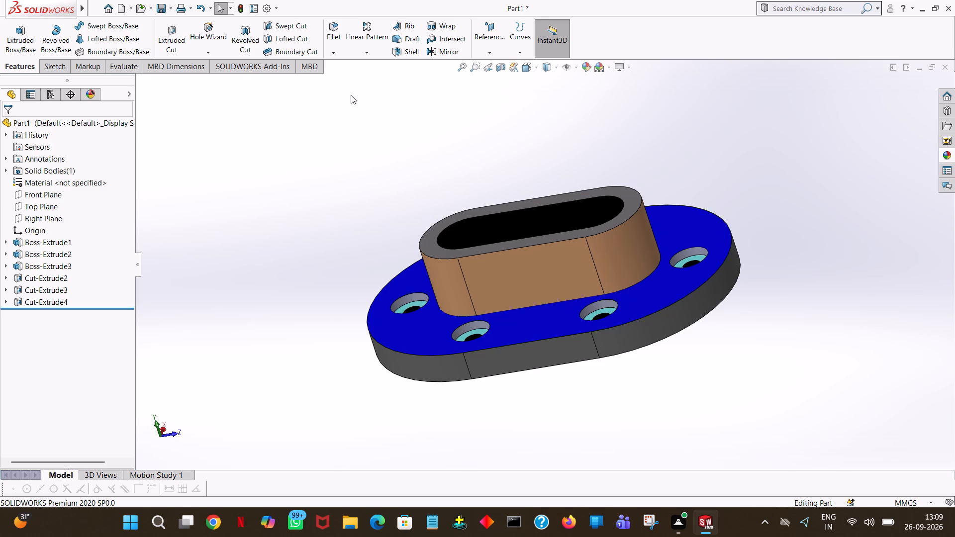
click(416, 298)
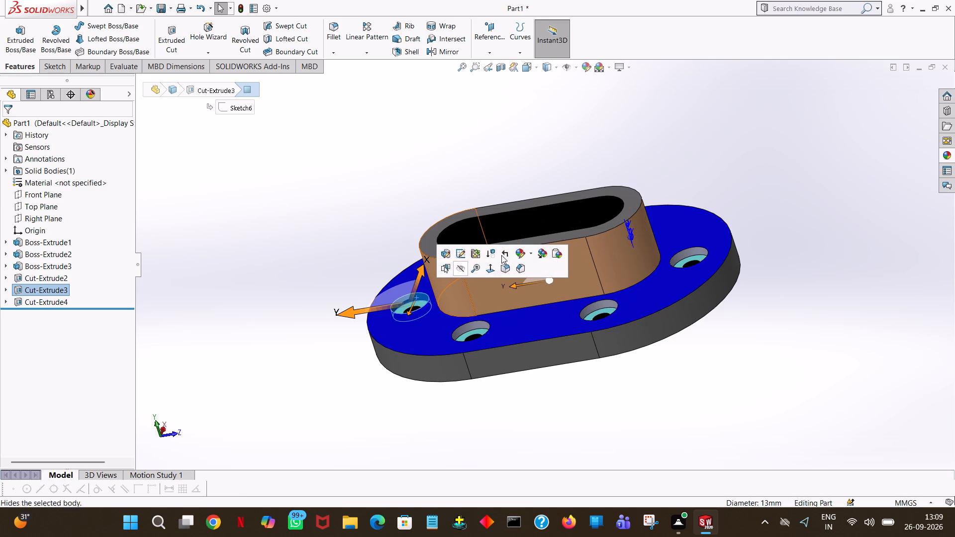
click(516, 247)
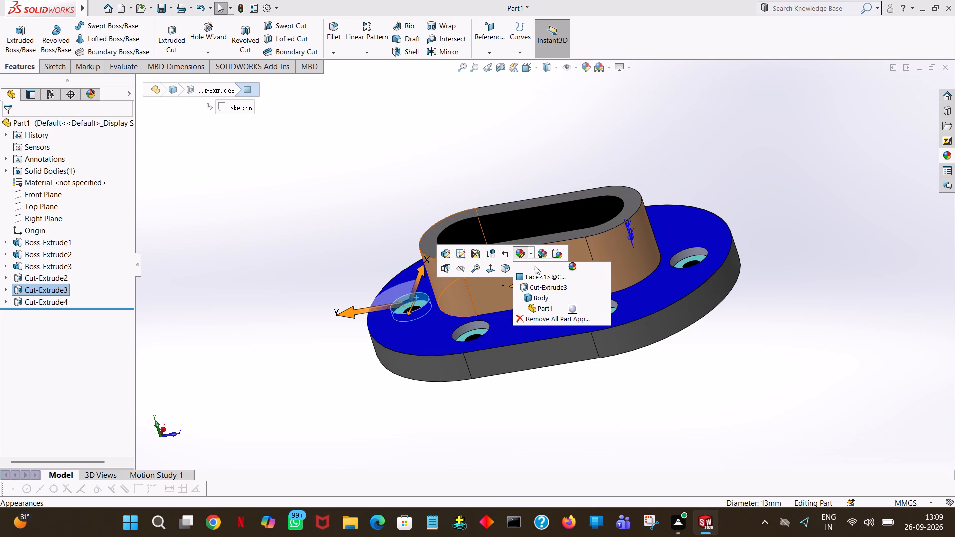
click(538, 278)
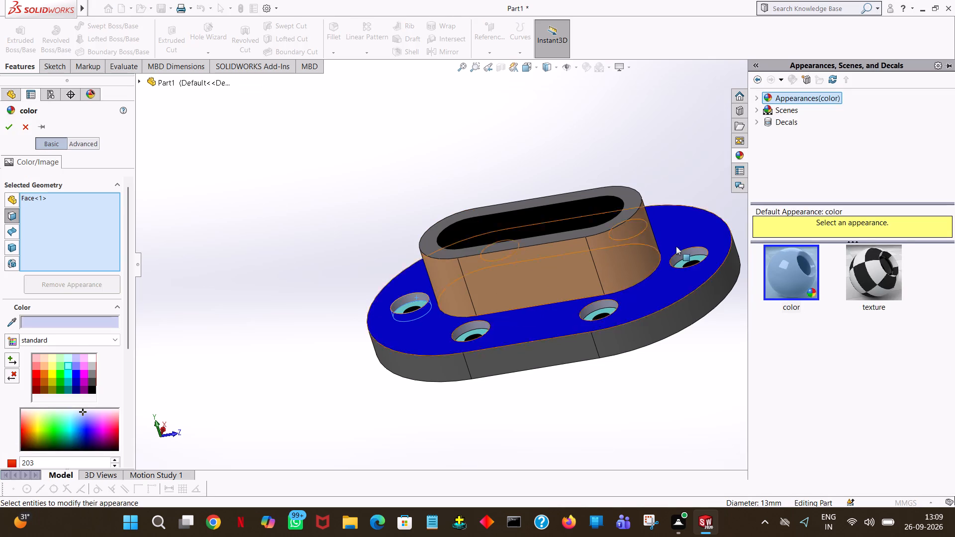
click(60, 383)
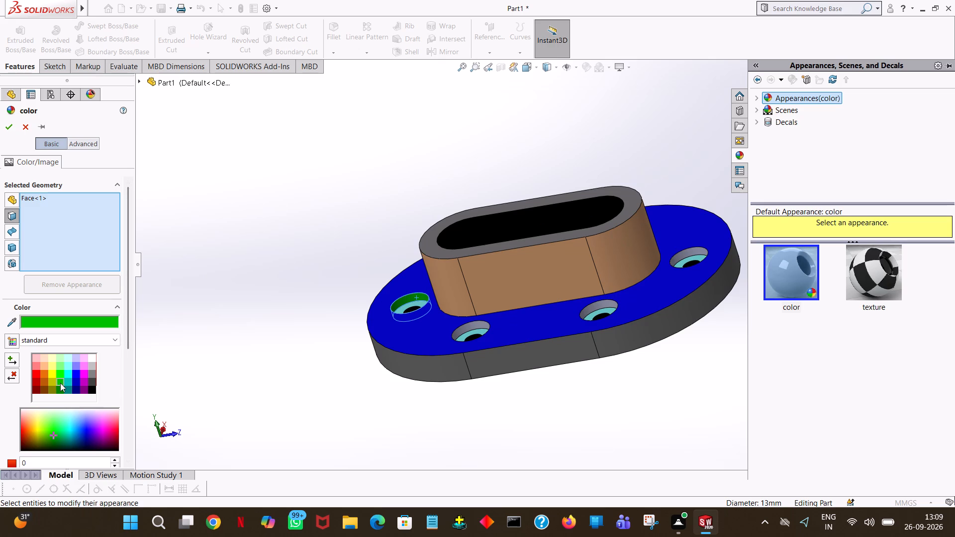
Add the counterbore side walls of three more flange holes to the green colouring.
middle_drag(657, 173, 658, 183)
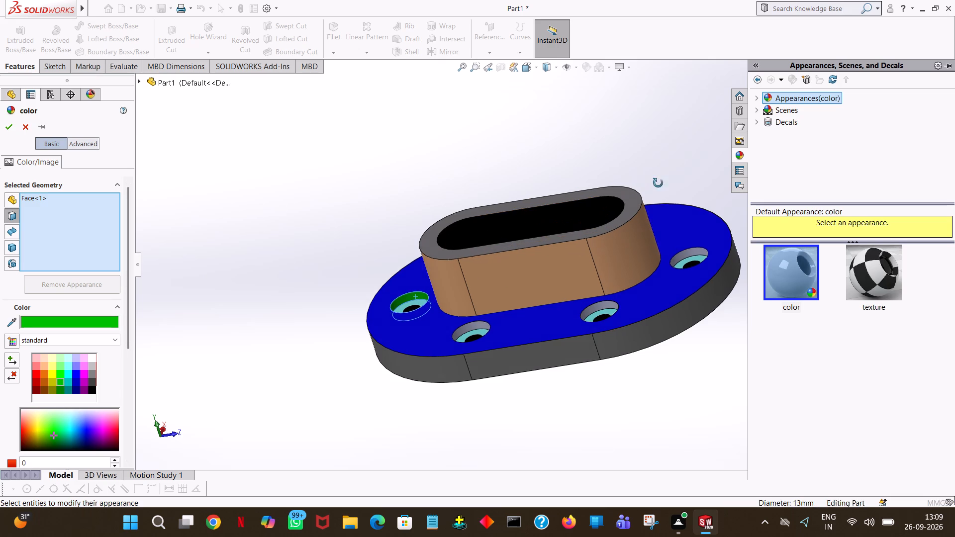
middle_drag(658, 183, 710, 410)
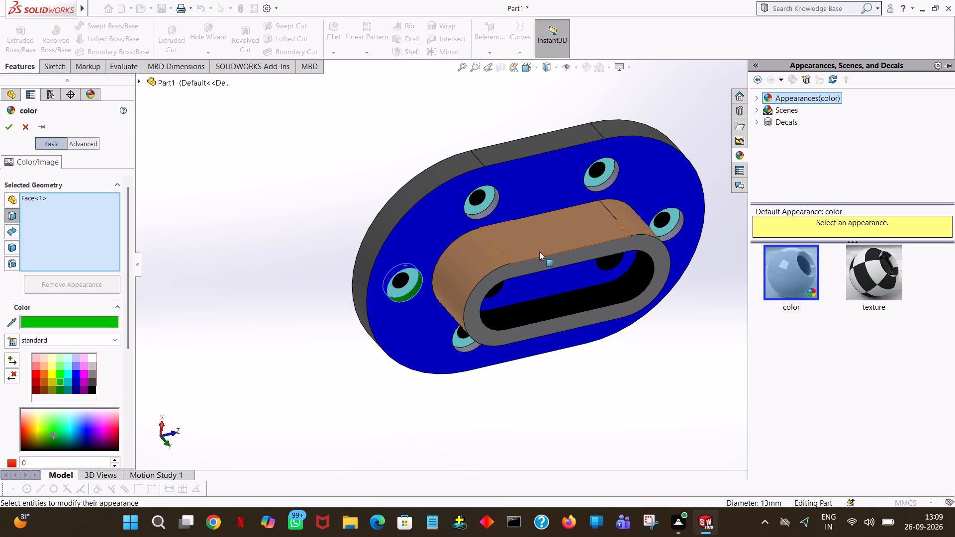
click(488, 210)
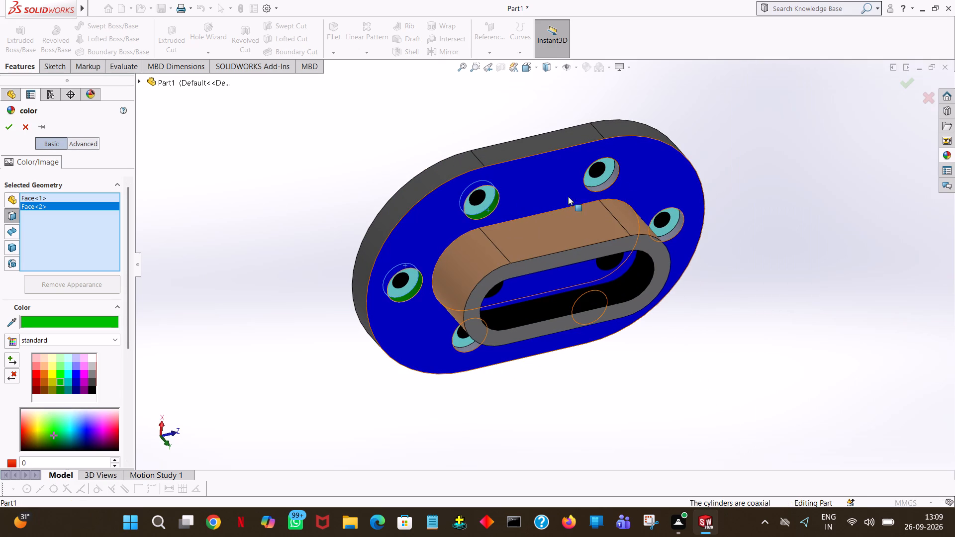
click(606, 181)
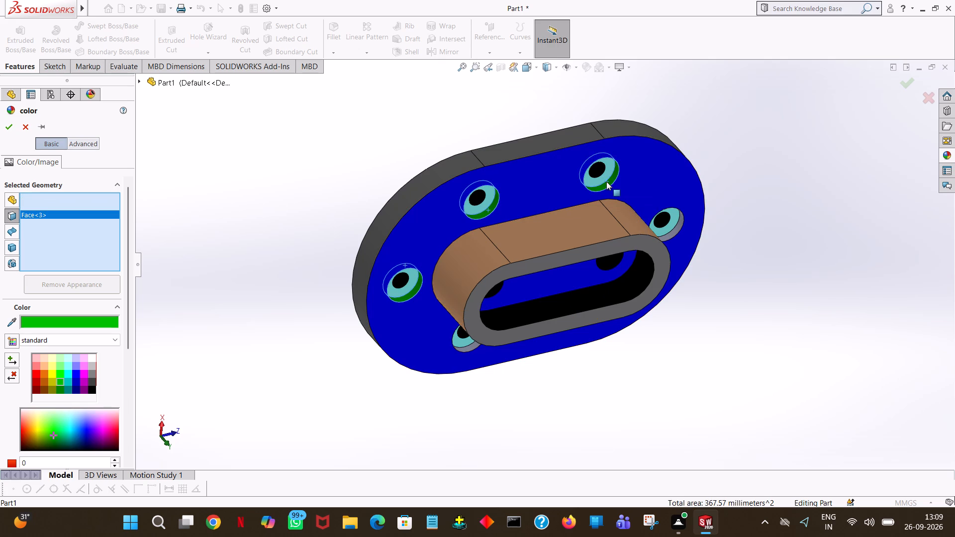
click(680, 225)
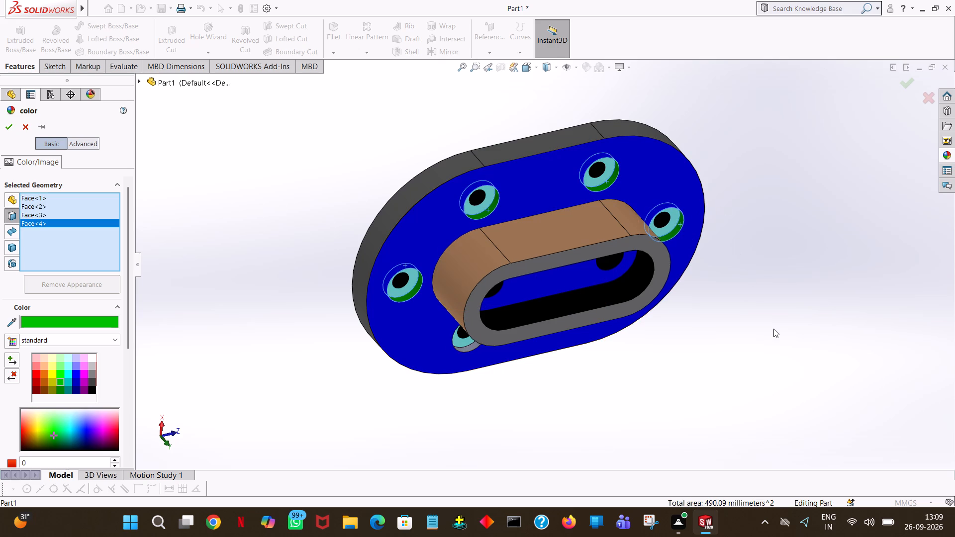
Add the side walls of the last two counterbores to the green colouring, leaving out their floors, and finish the colour edit.
middle_drag(774, 328, 751, 323)
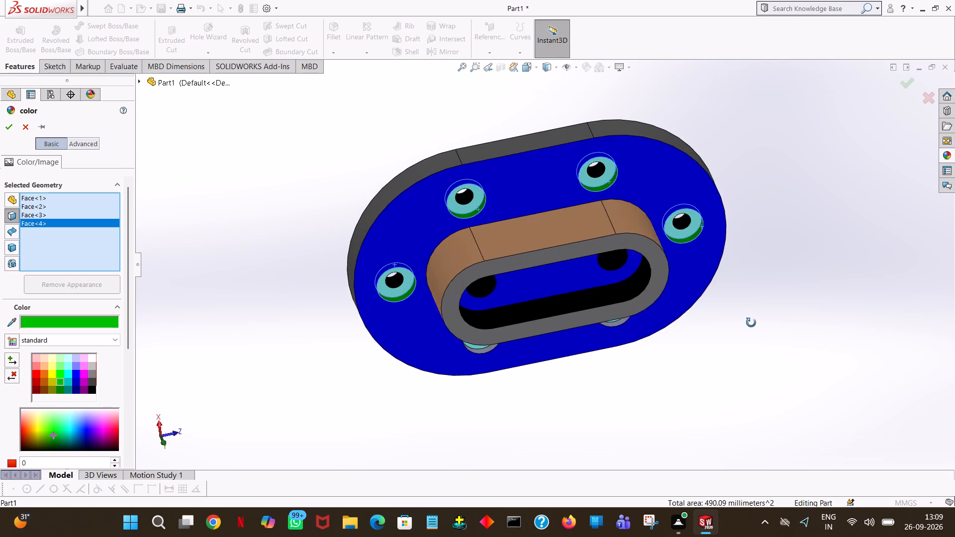
middle_drag(751, 323, 760, 274)
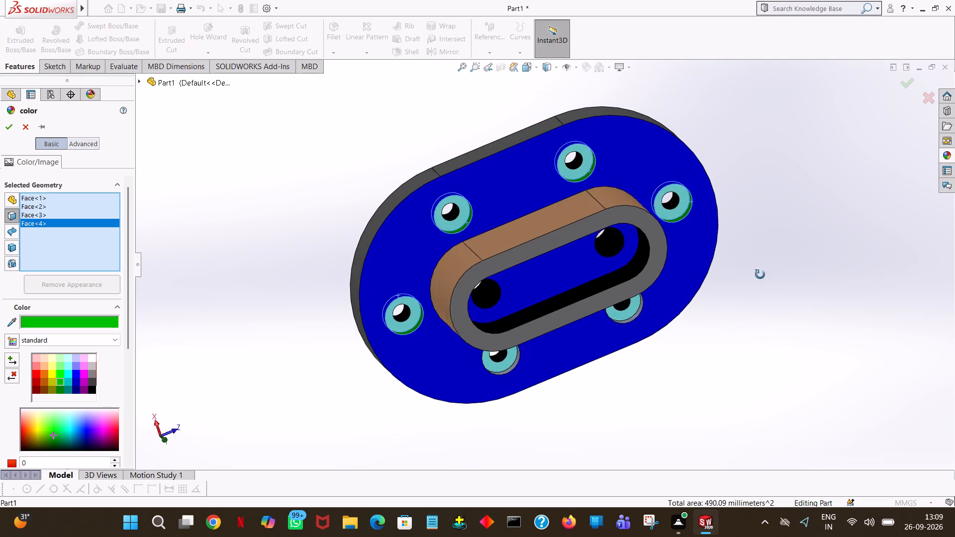
middle_drag(760, 274, 783, 282)
middle_drag(783, 282, 761, 251)
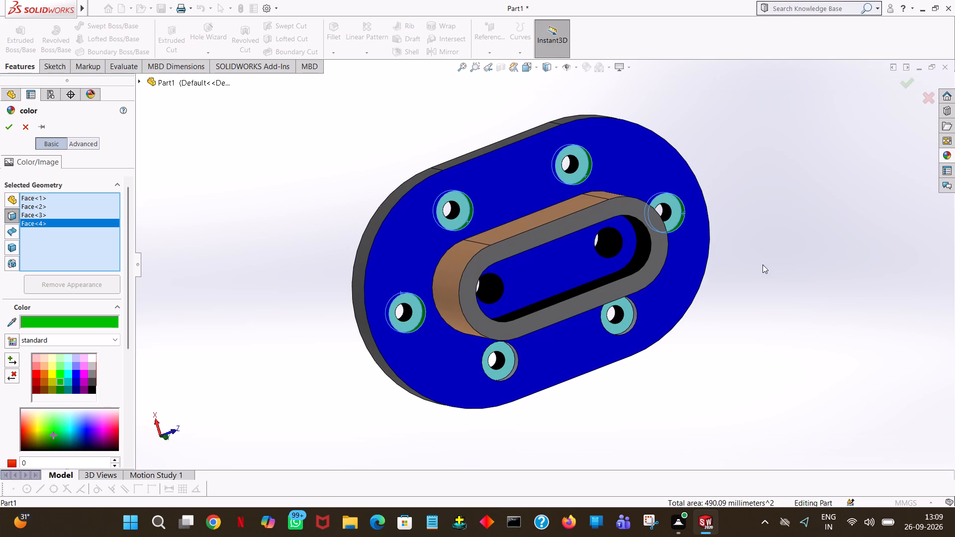
click(632, 320)
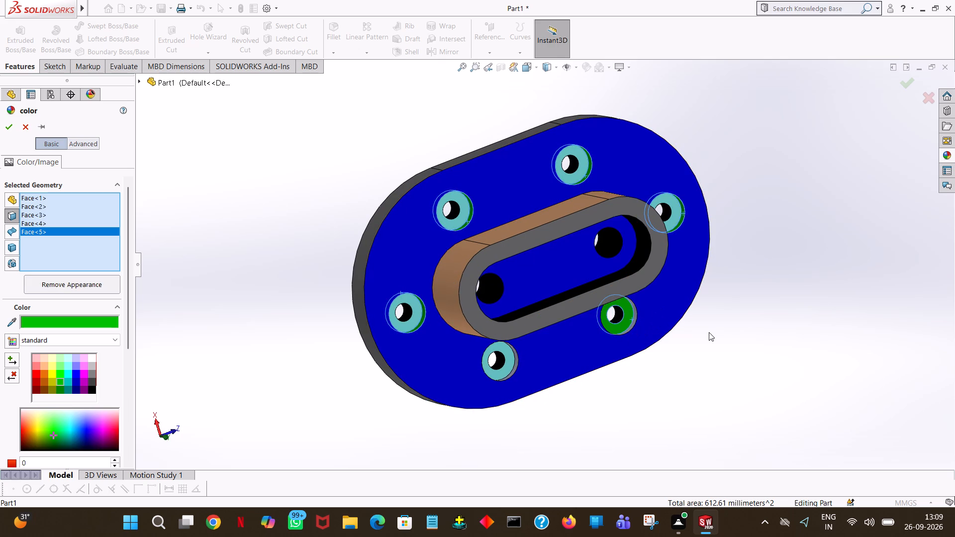
middle_drag(710, 336, 735, 305)
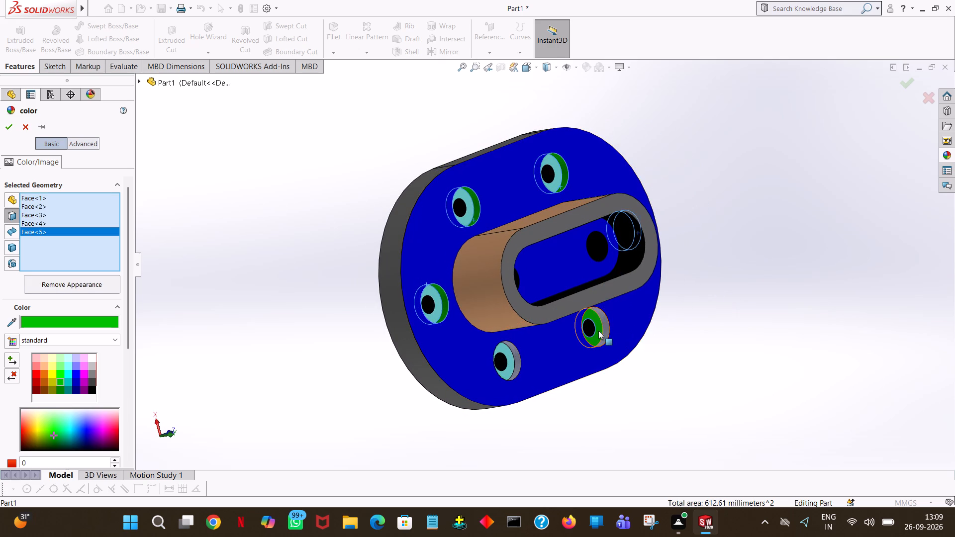
click(598, 331)
click(606, 330)
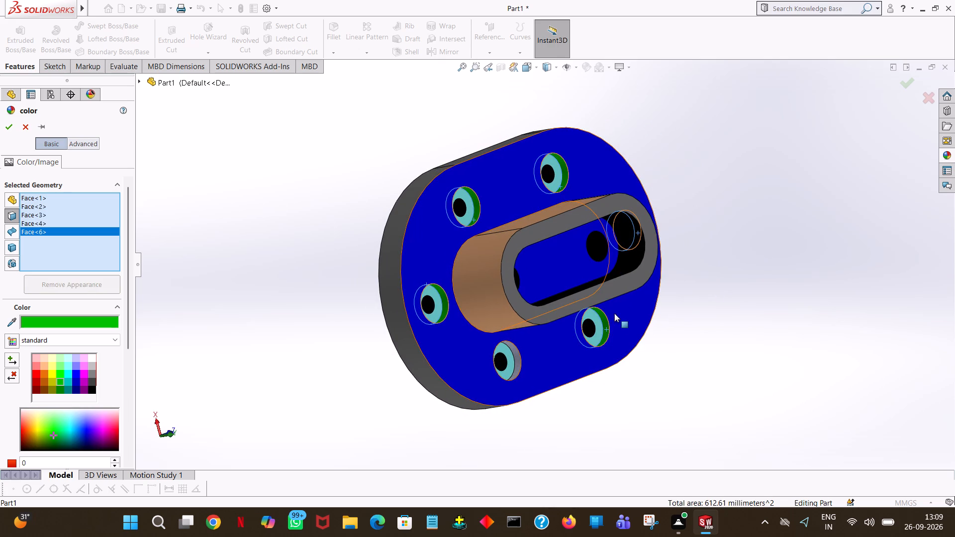
middle_drag(743, 325, 661, 326)
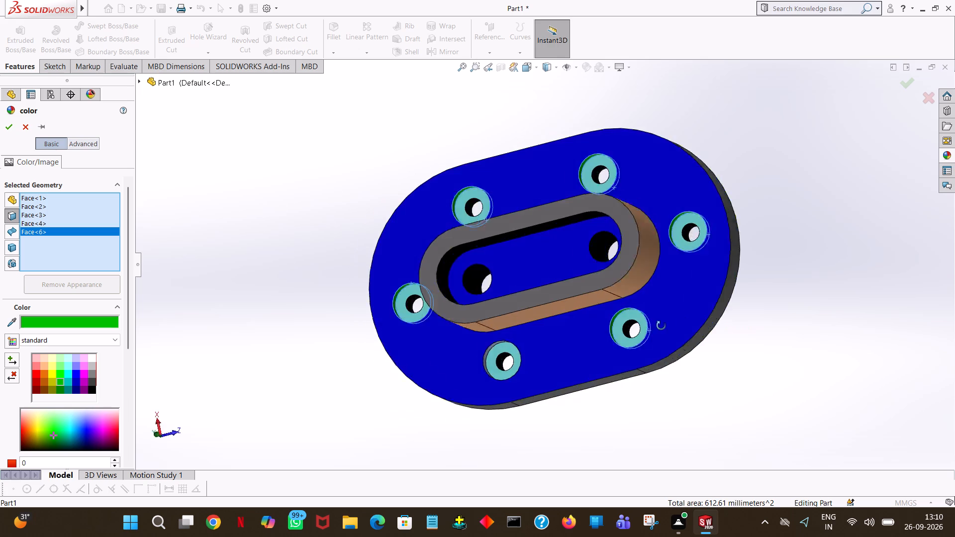
middle_drag(661, 326, 648, 357)
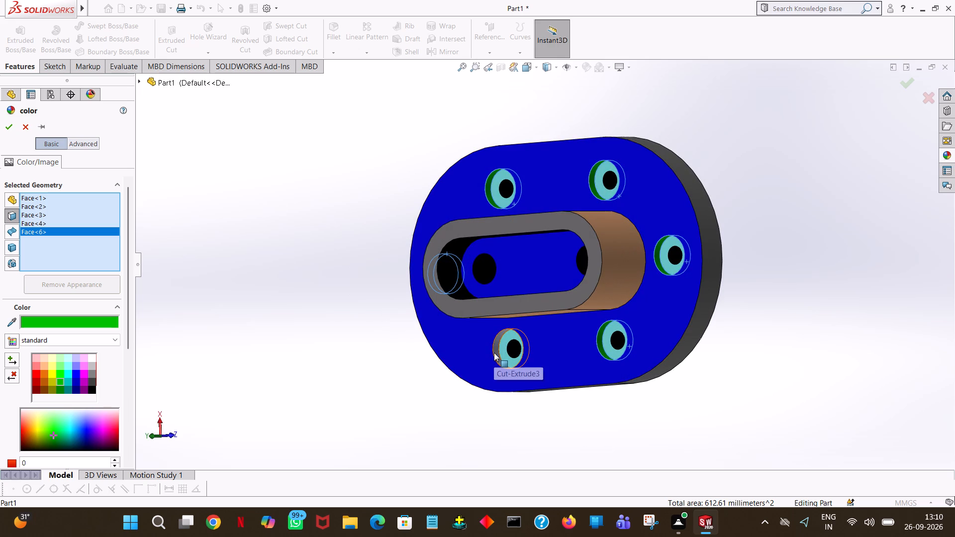
click(495, 352)
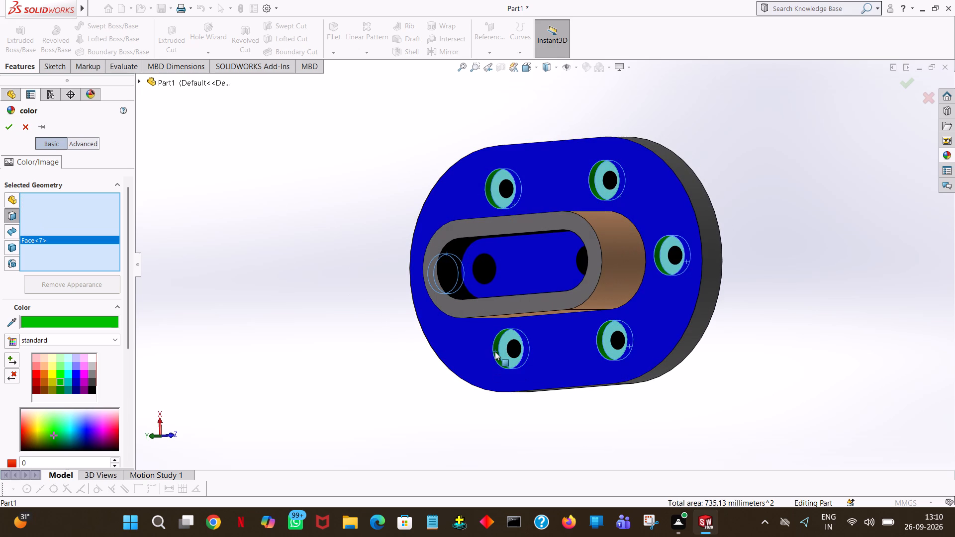
middle_drag(442, 339, 544, 350)
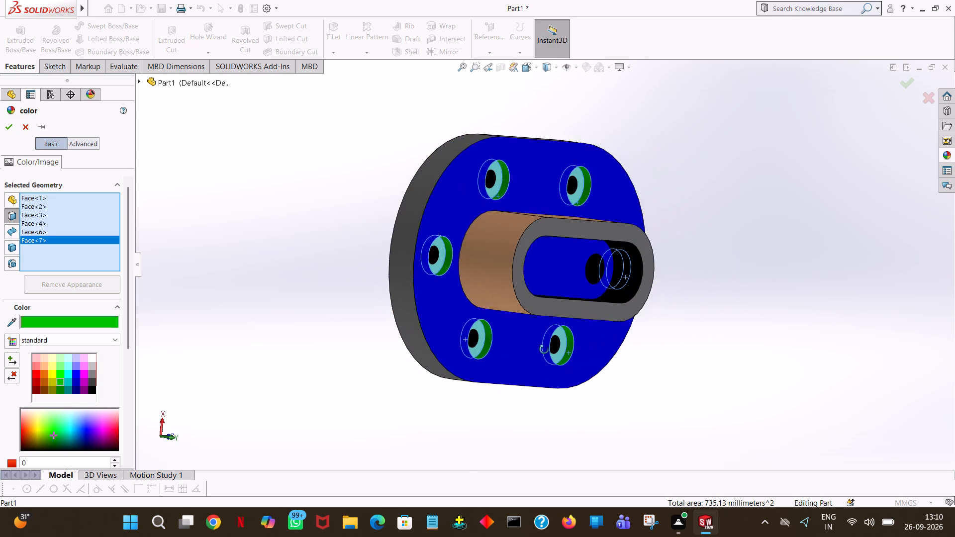
middle_drag(544, 350, 432, 104)
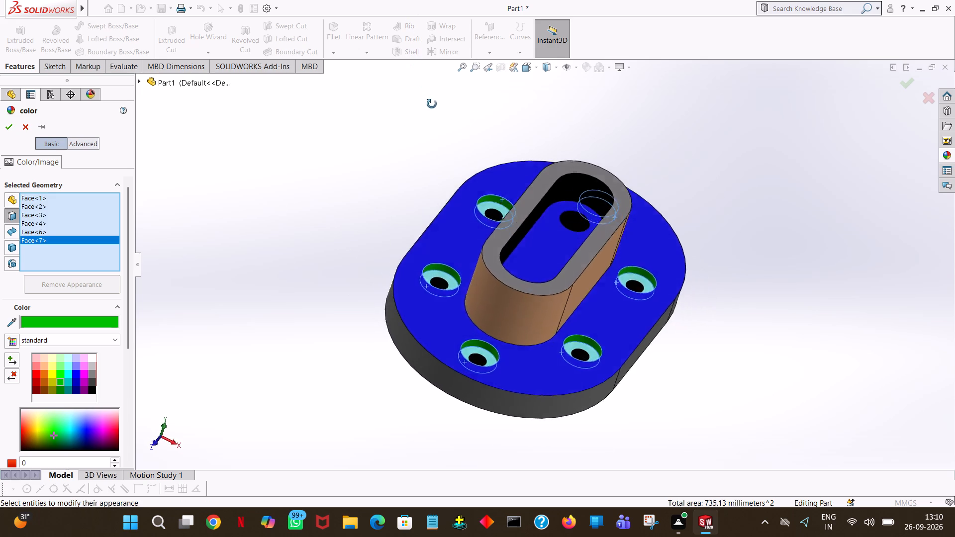
middle_drag(432, 104, 530, 180)
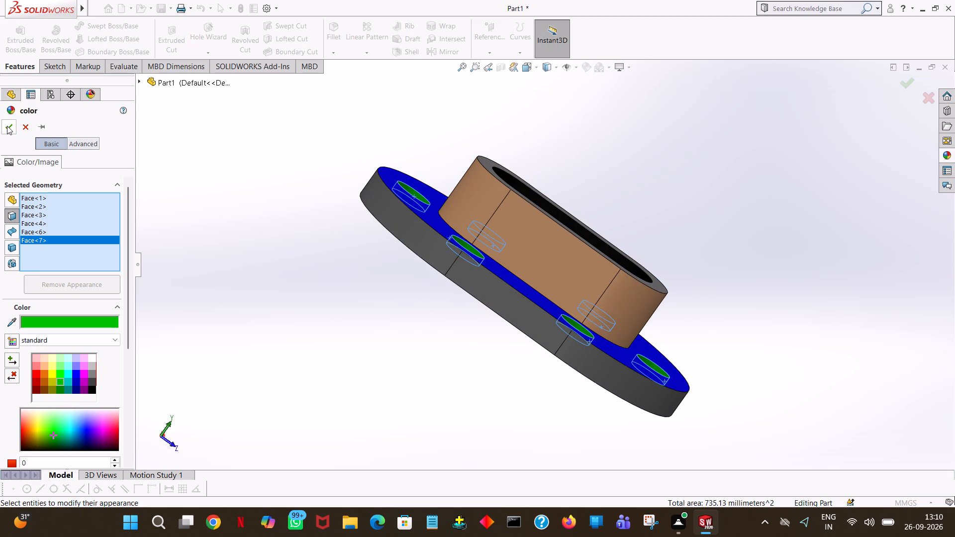
click(9, 124)
click(680, 184)
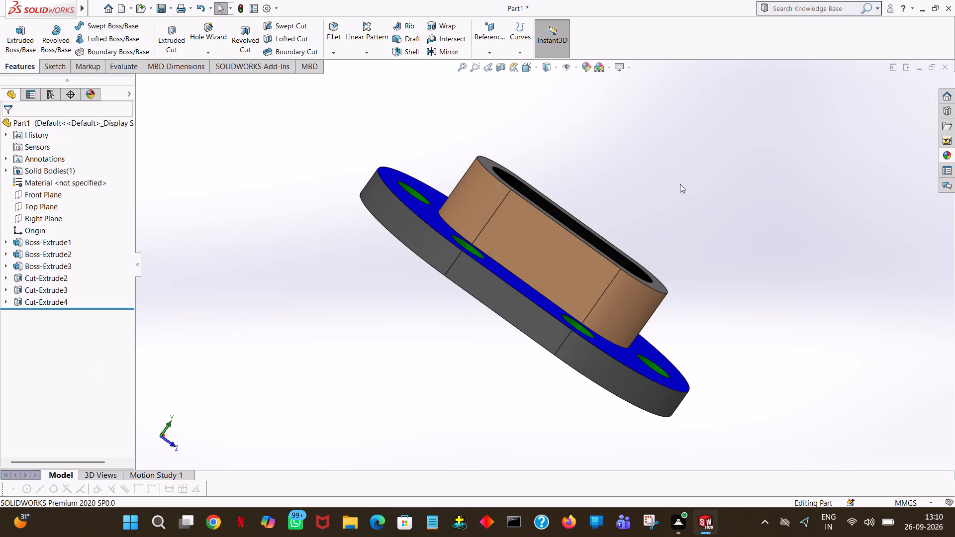
Apply a purple colour to the flange's flat back face, opposite the raised boss, and finish the colour edit.
middle_drag(705, 271, 663, 326)
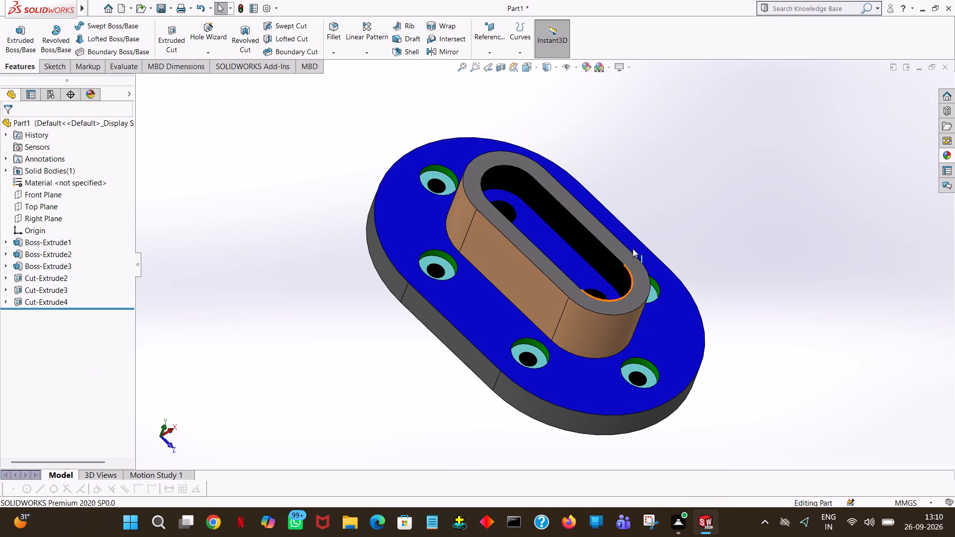
middle_drag(666, 215, 646, 322)
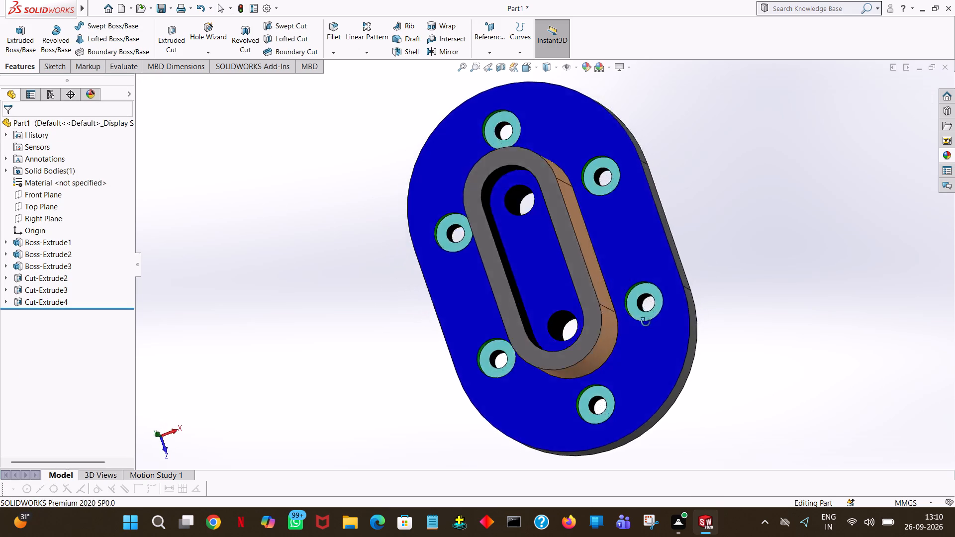
middle_drag(646, 322, 840, 294)
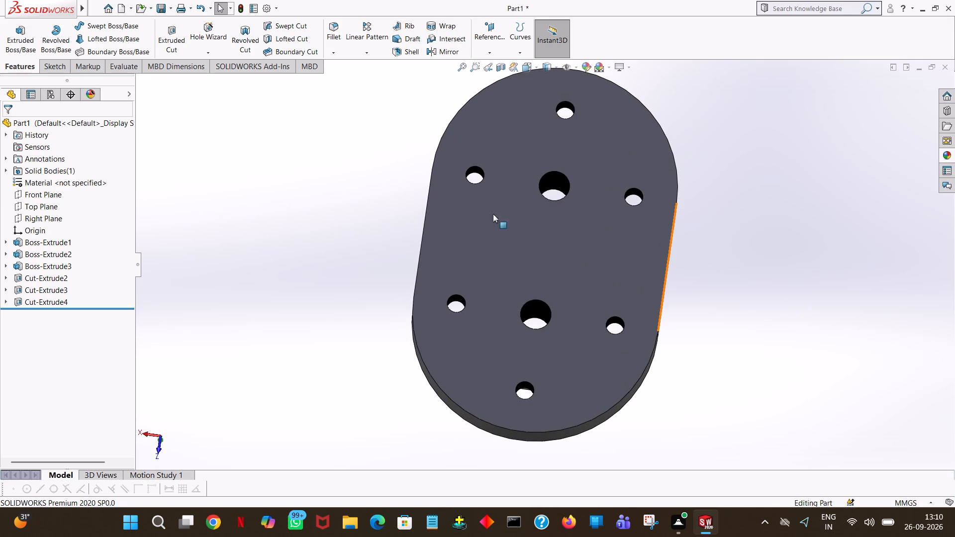
click(518, 240)
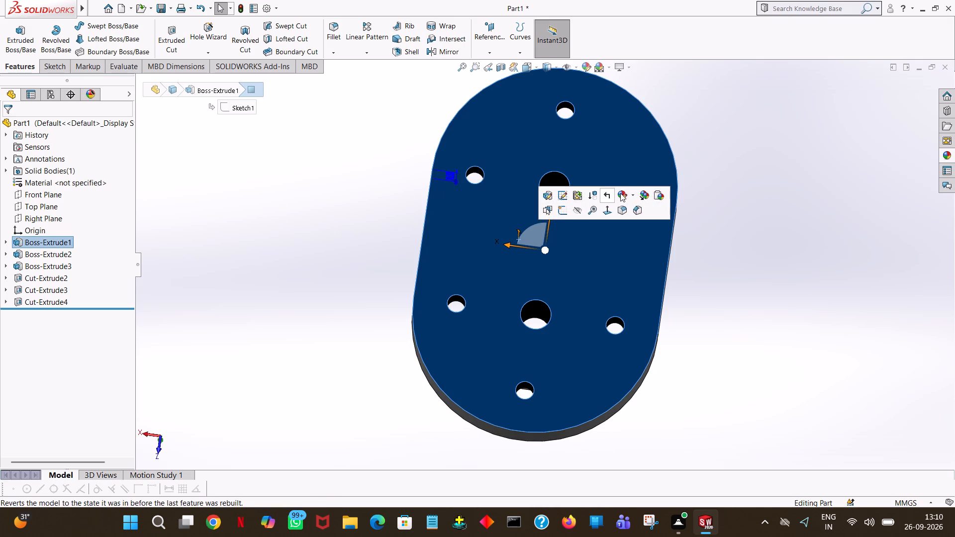
click(621, 193)
click(626, 216)
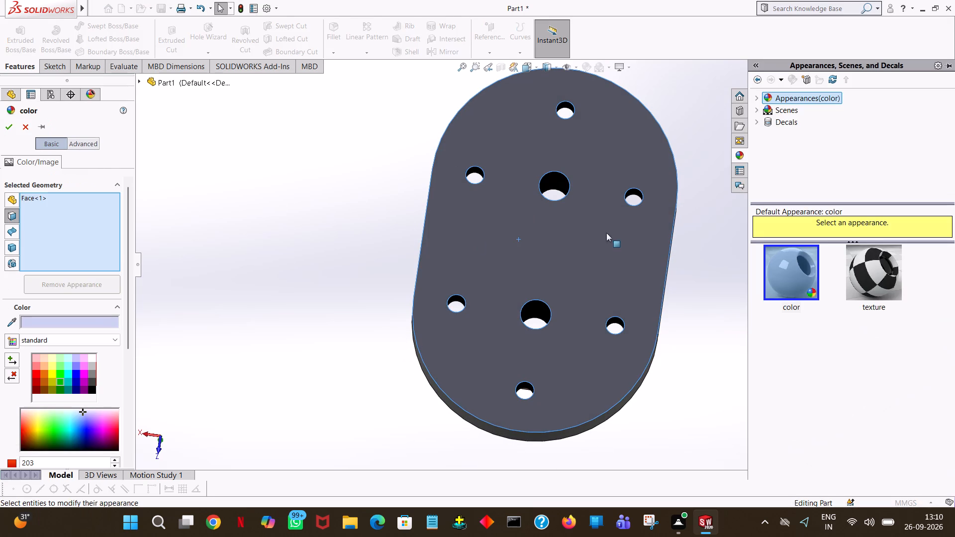
click(80, 379)
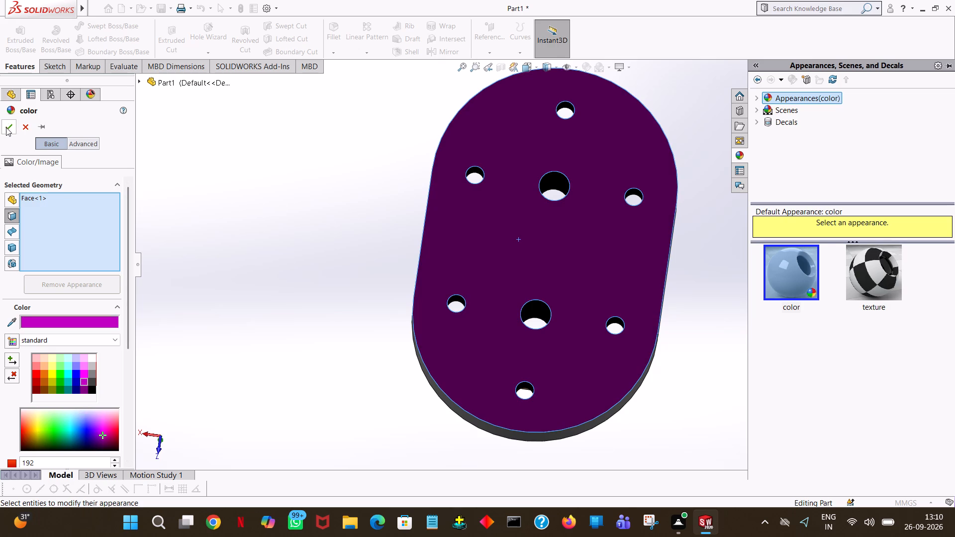
click(6, 127)
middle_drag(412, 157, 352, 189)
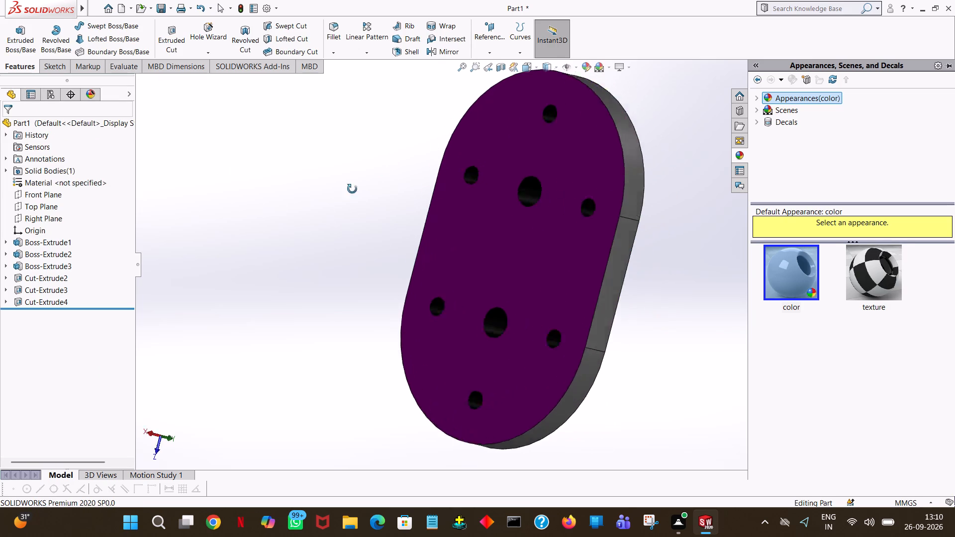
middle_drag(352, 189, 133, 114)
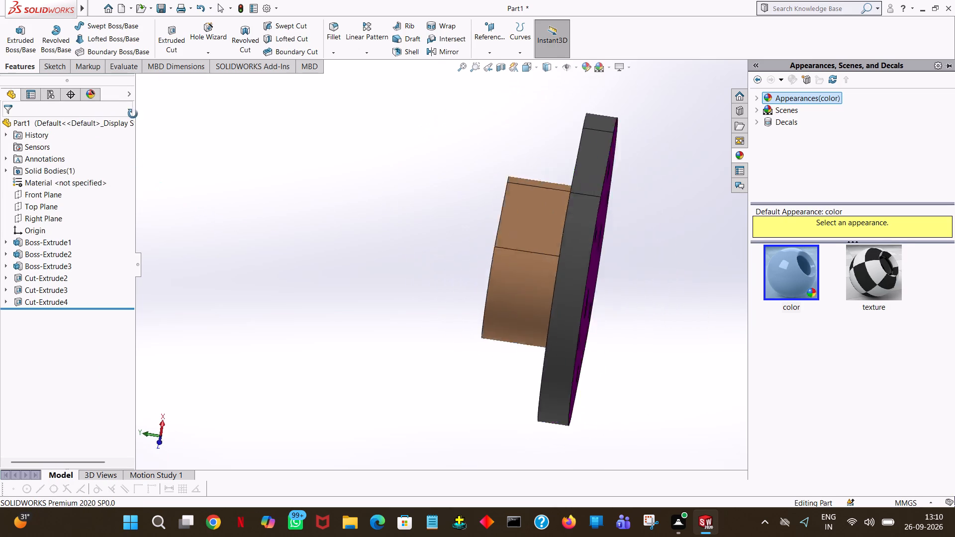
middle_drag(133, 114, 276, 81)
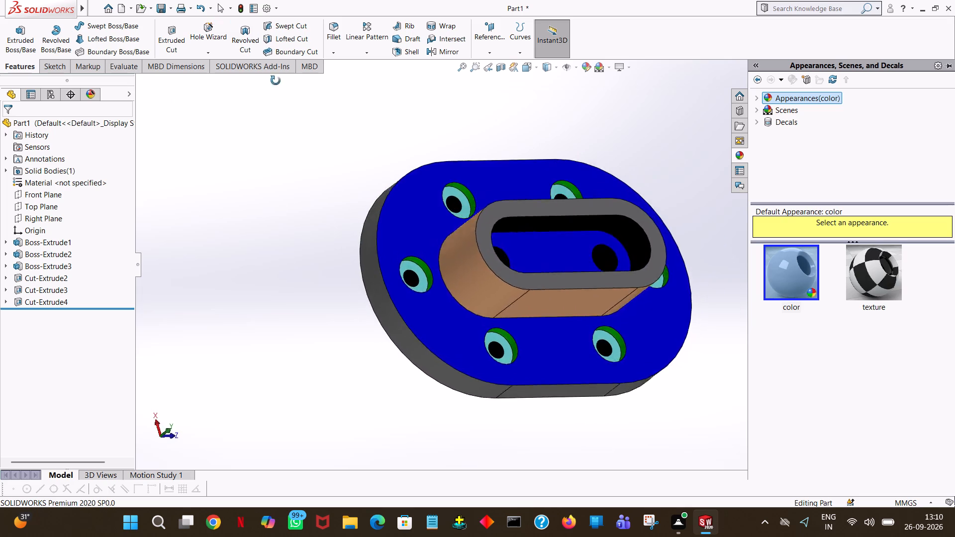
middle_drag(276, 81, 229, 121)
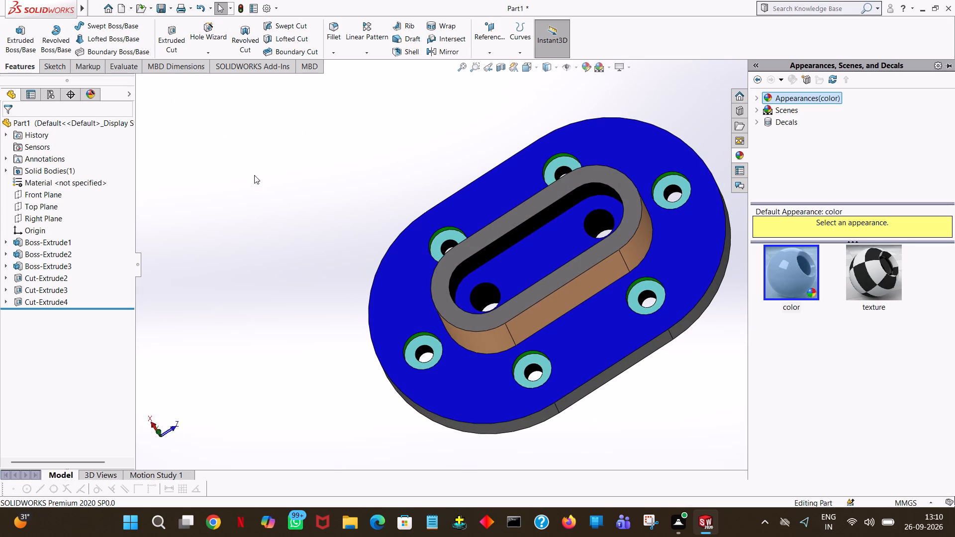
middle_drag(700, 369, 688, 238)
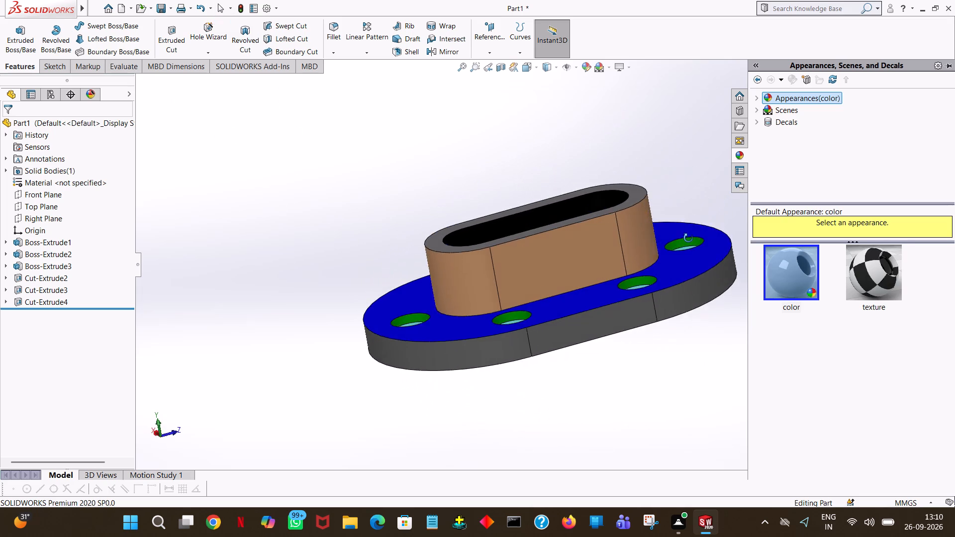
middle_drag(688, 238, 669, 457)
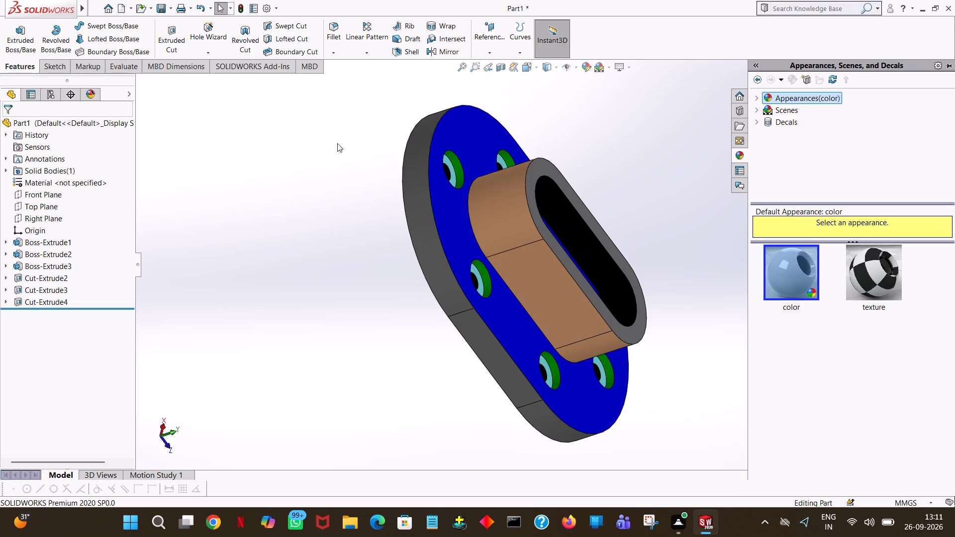
Save a PDF copy of the coloured part as "slotted mount" in the "pdf new job" folder on drive E.
click(159, 6)
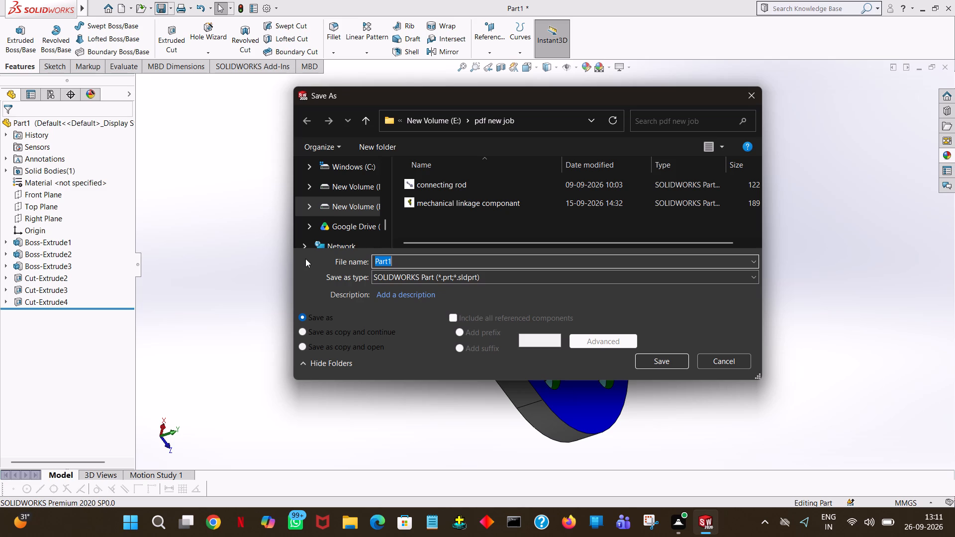
click(464, 275)
click(473, 81)
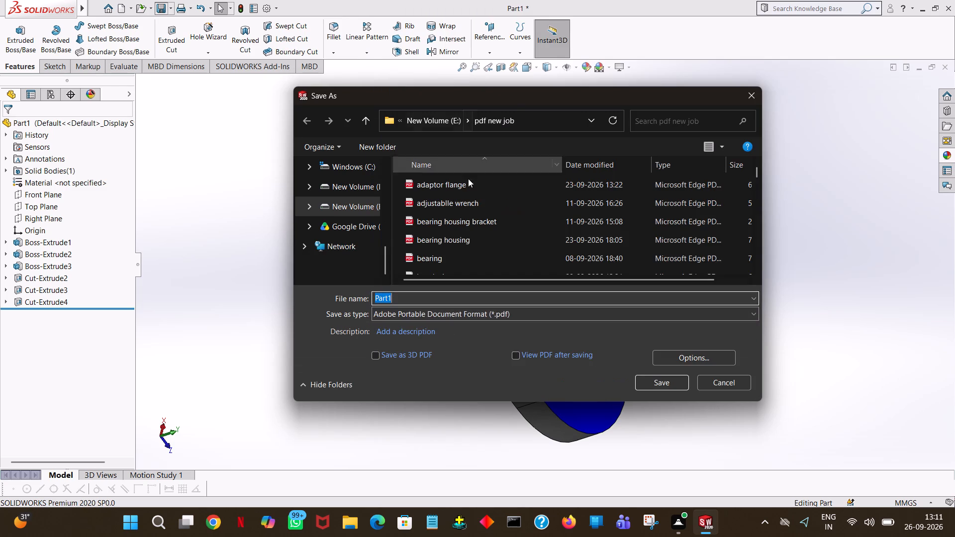
key(s)
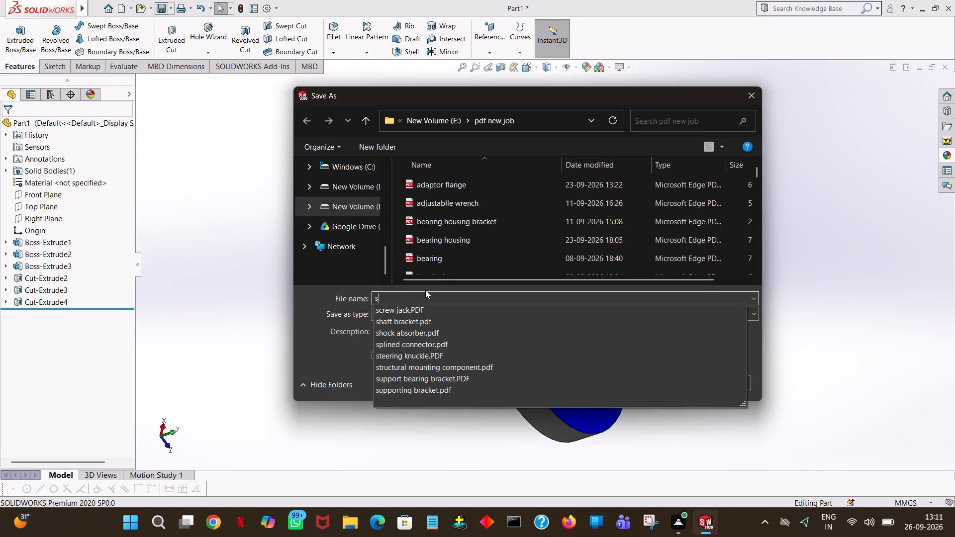
text(lo)
text(tted m)
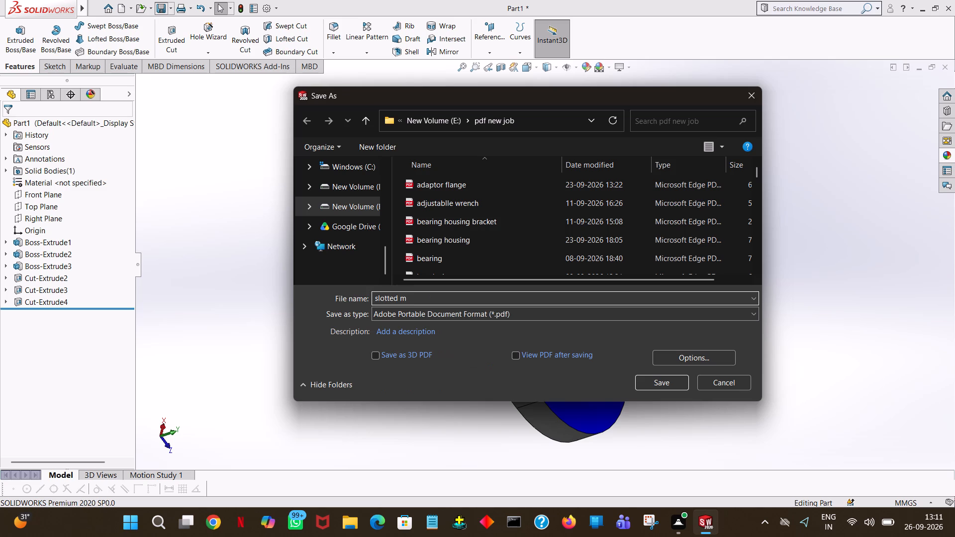
text(ount)
key(Return)
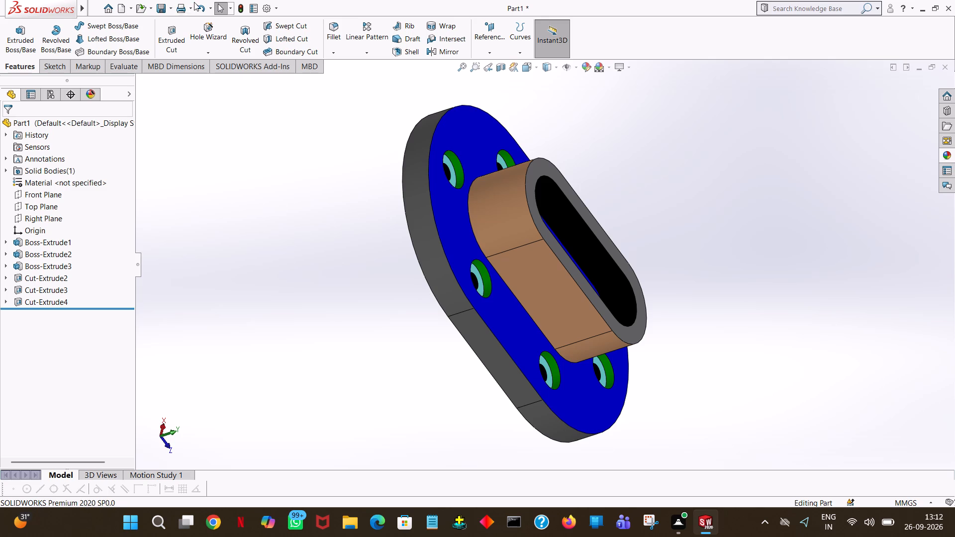
Save the model as a SOLIDWORKS part named "slotted mount" in the "desighn new job" folder on drive E.
click(165, 6)
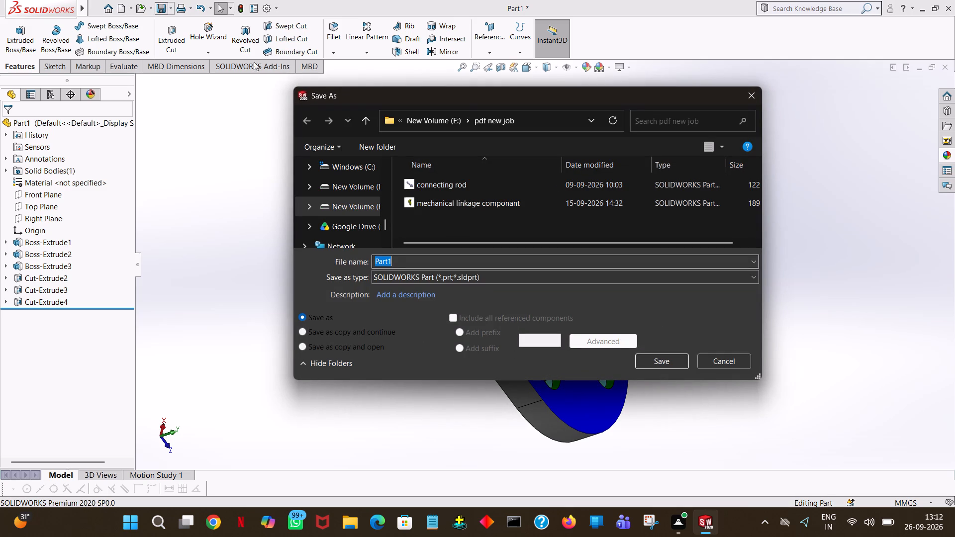
click(423, 117)
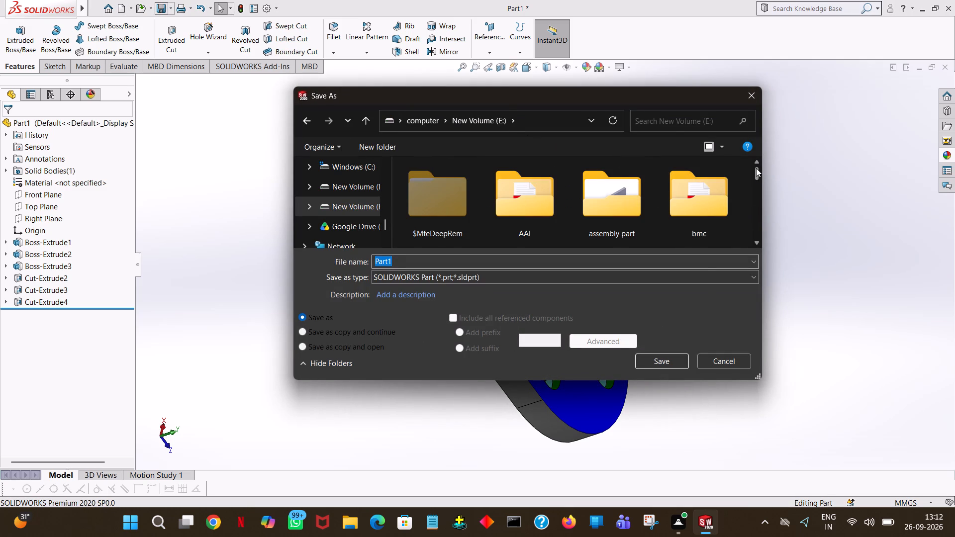
drag(756, 168, 757, 185)
double_click(448, 181)
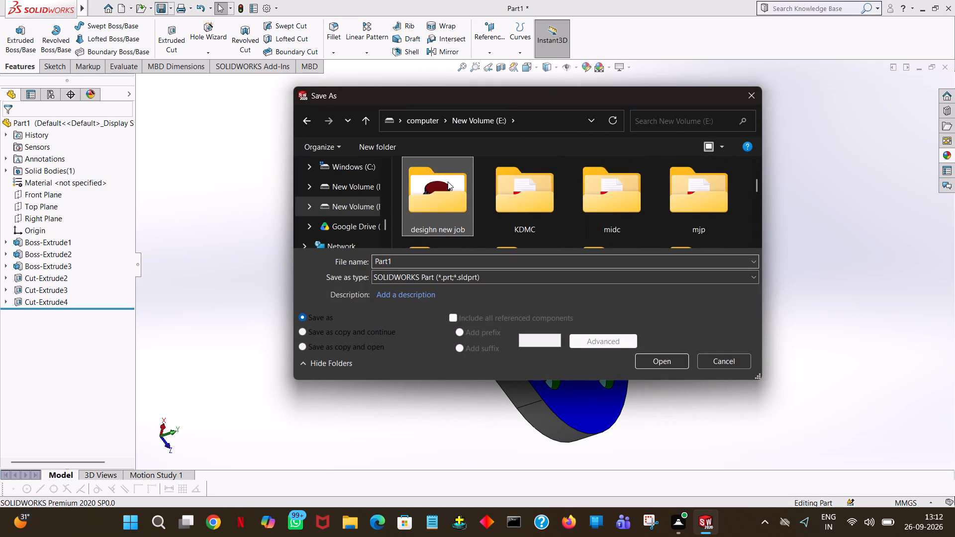
click(427, 254)
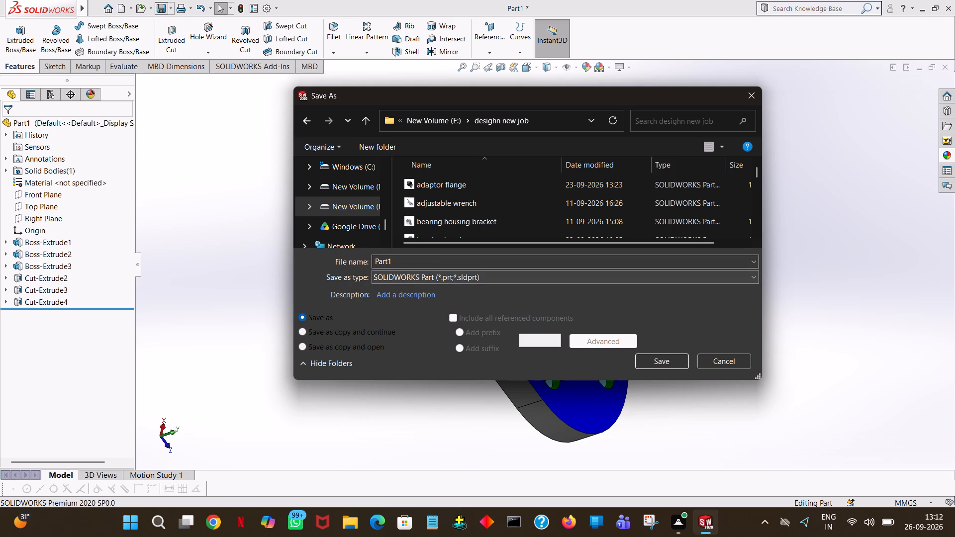
double_click(420, 264)
key(s)
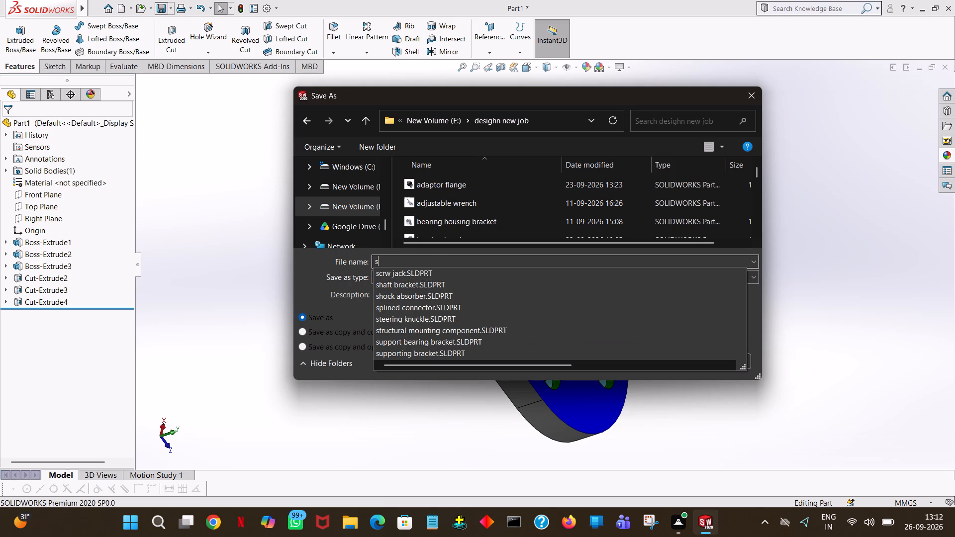
text(lotted)
key(space)
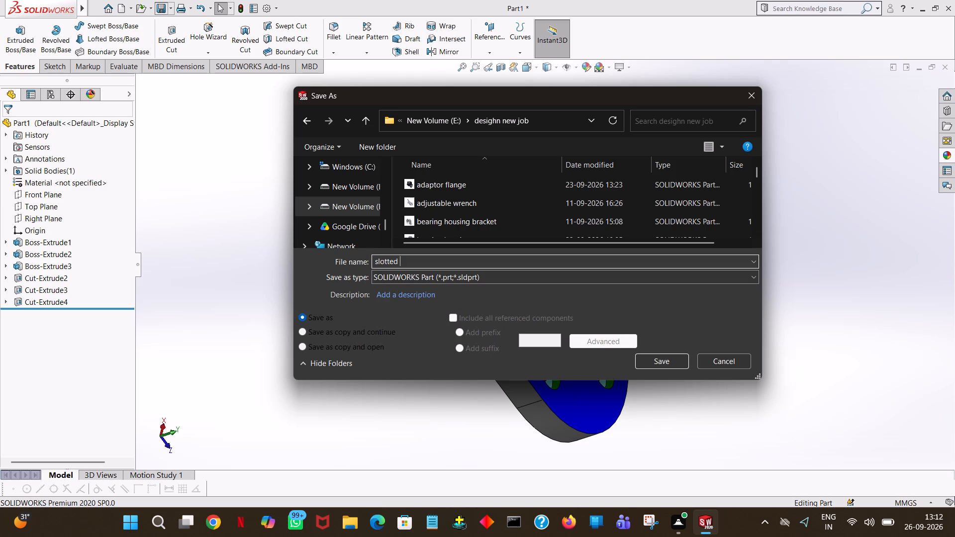
text(mount)
key(Return)
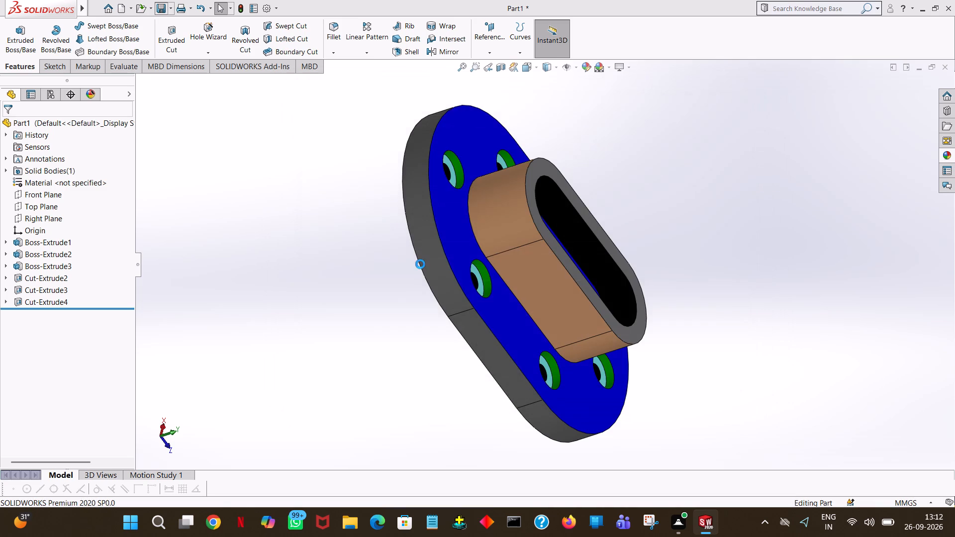